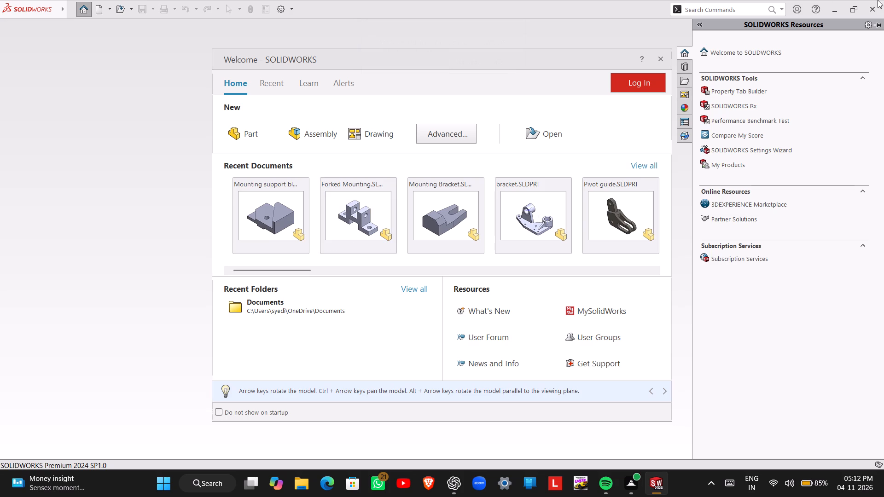
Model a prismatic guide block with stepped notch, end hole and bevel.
Create a new part document.
{"action": "left_click", "coordinate": [247, 139]}
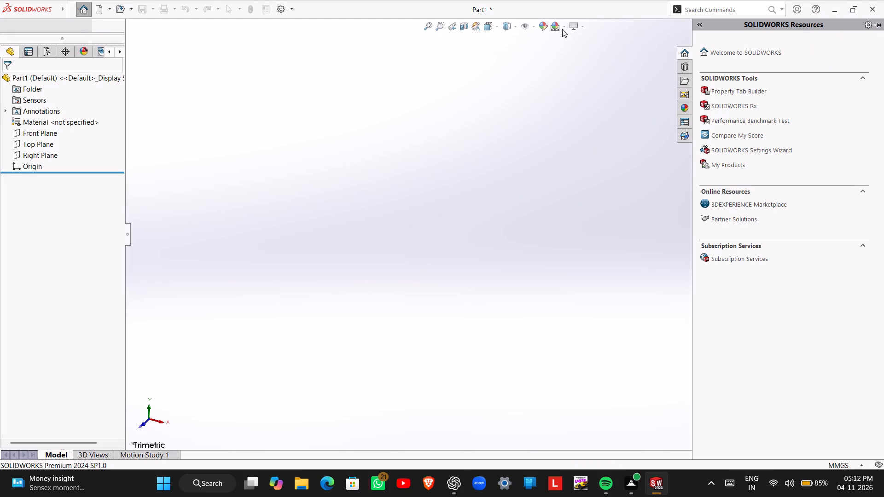
Apply the Plain White scene to the part's background.
{"action": "left_click", "coordinate": [562, 28]}
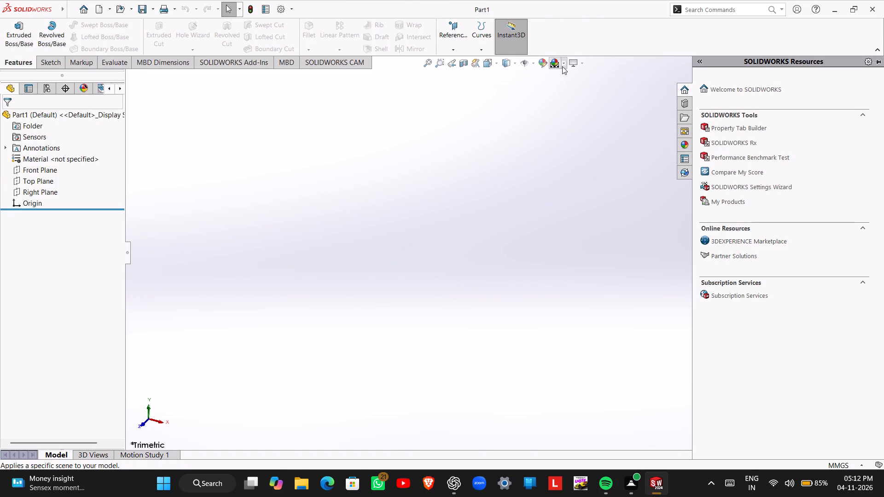
{"action": "left_click", "coordinate": [562, 66]}
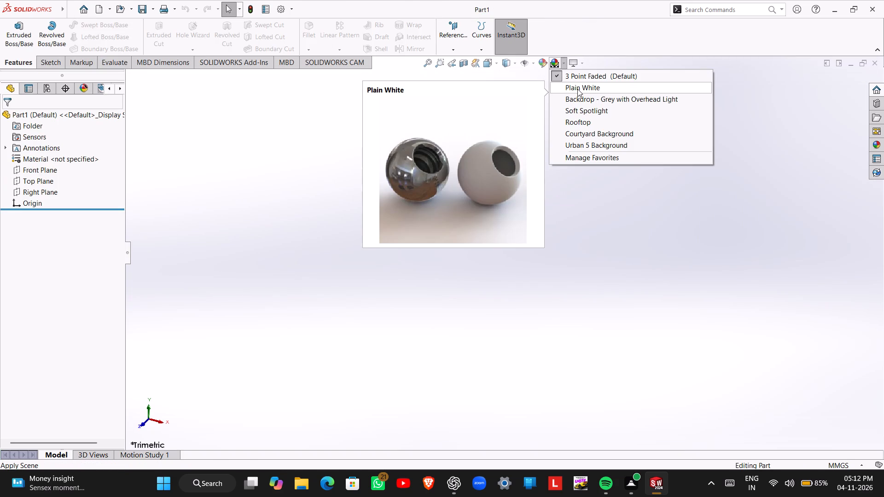
{"action": "left_click", "coordinate": [578, 89]}
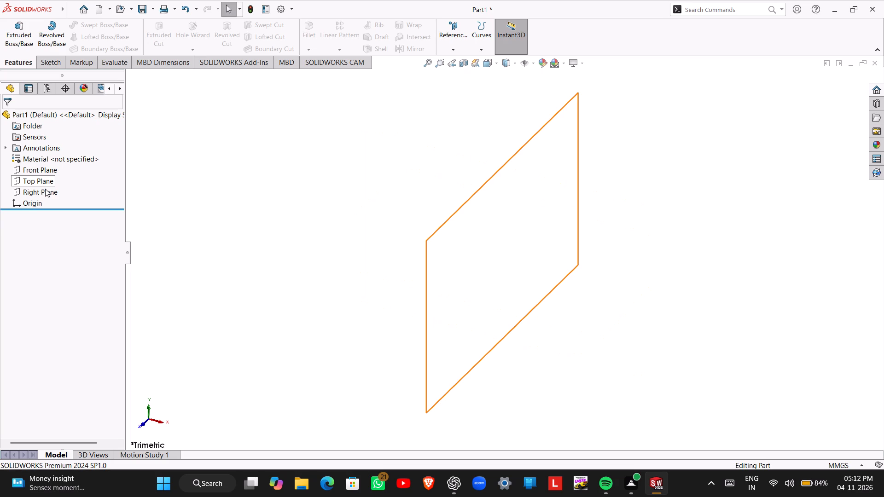
On the Front Plane, sketch a closed five-line profile from the origin: base about 50 mm, short vertical 8 mm, slope 55 mm, top 16 mm, vertical 51 mm.
{"action": "left_click", "coordinate": [47, 167]}
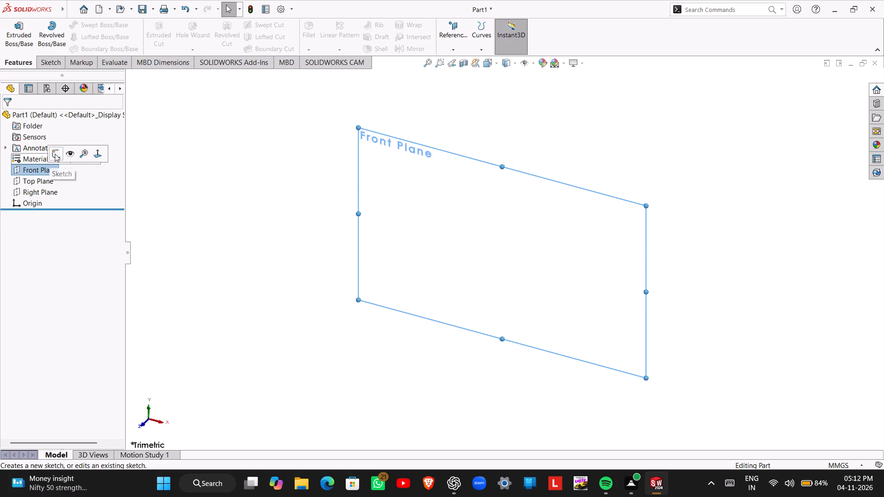
{"action": "left_click", "coordinate": [55, 154]}
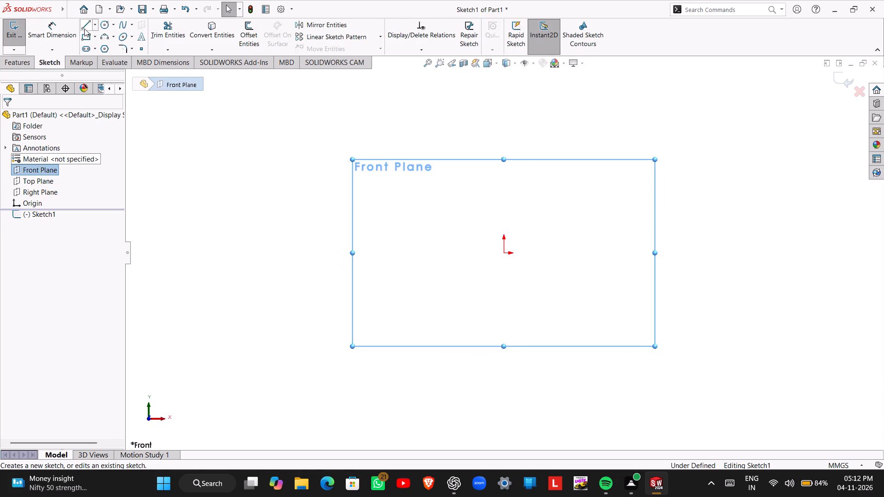
{"action": "left_click", "coordinate": [84, 27]}
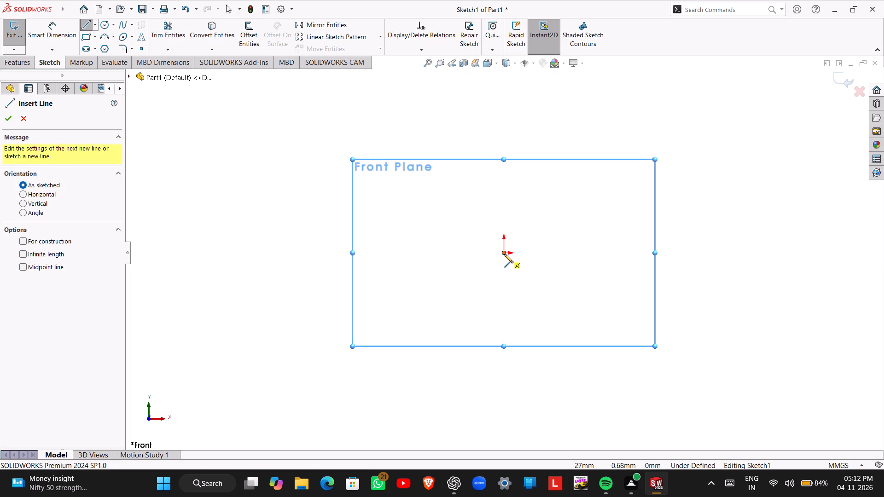
{"action": "left_click", "coordinate": [505, 254]}
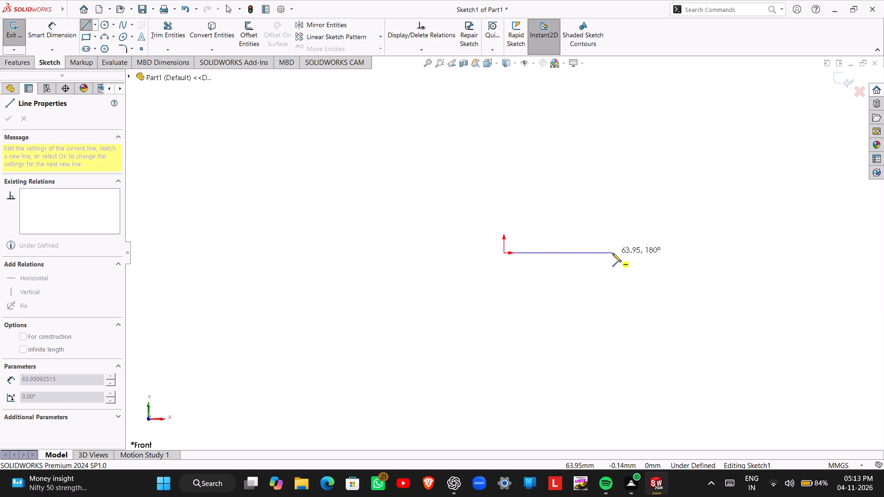
{"action": "left_click", "coordinate": [589, 254]}
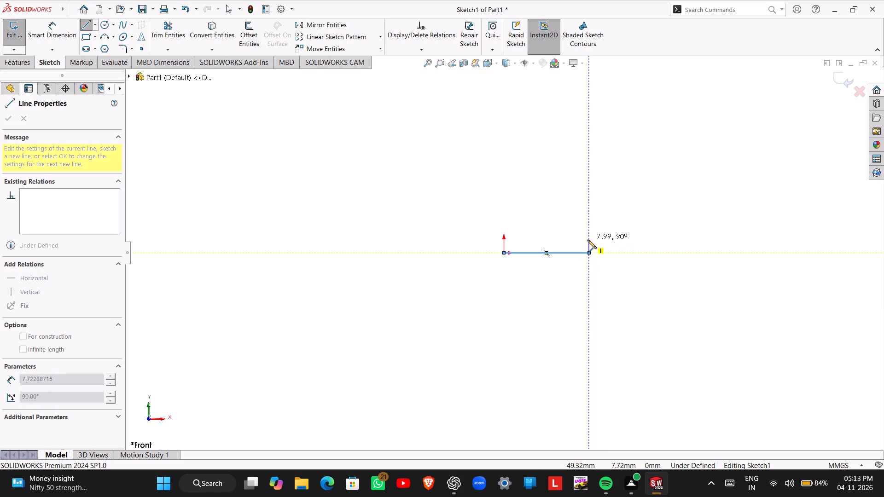
{"action": "left_click", "coordinate": [587, 240]}
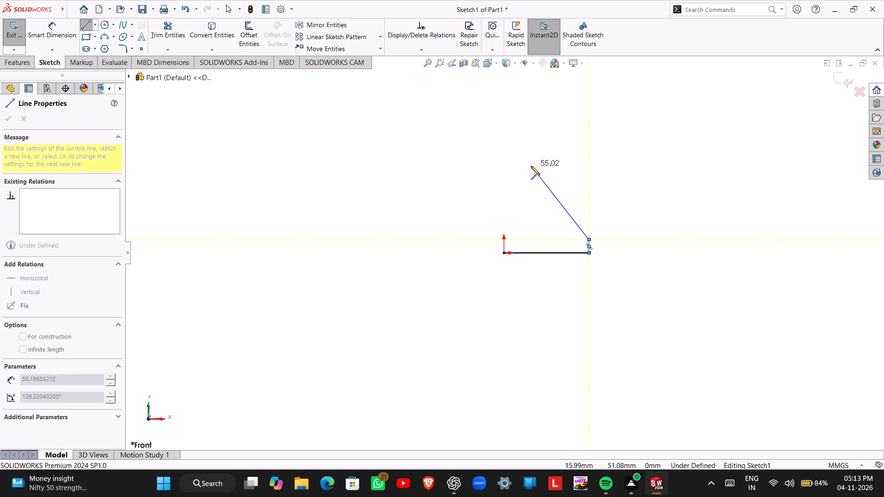
{"action": "left_click", "coordinate": [531, 166]}
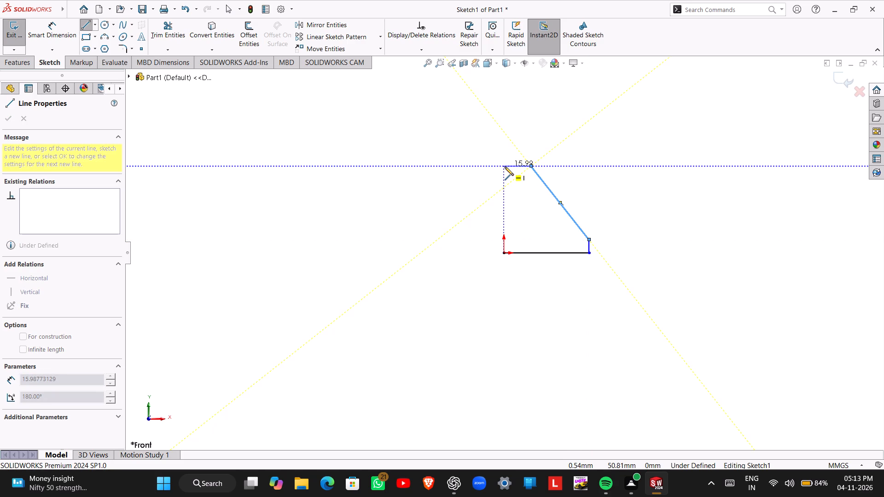
{"action": "left_click", "coordinate": [504, 167]}
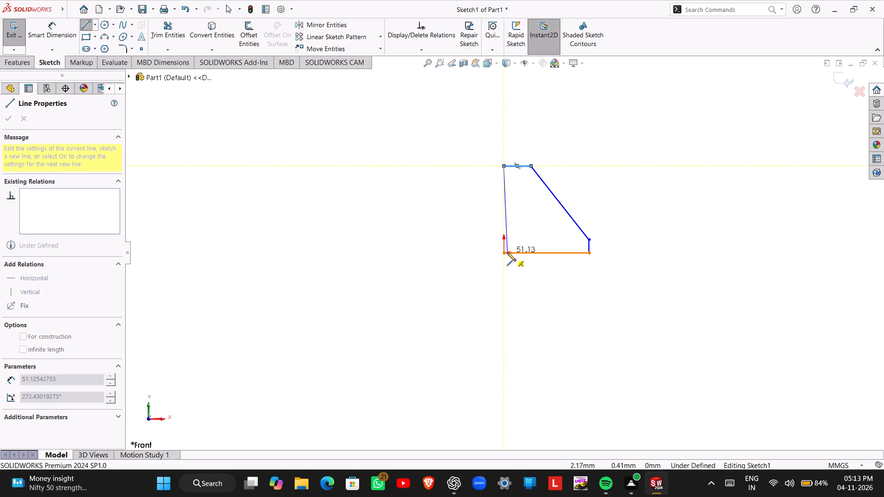
{"action": "left_click", "coordinate": [502, 251]}
{"action": "scroll", "coordinate": [541, 237], "scroll_direction": "up", "scroll_amount": 1}
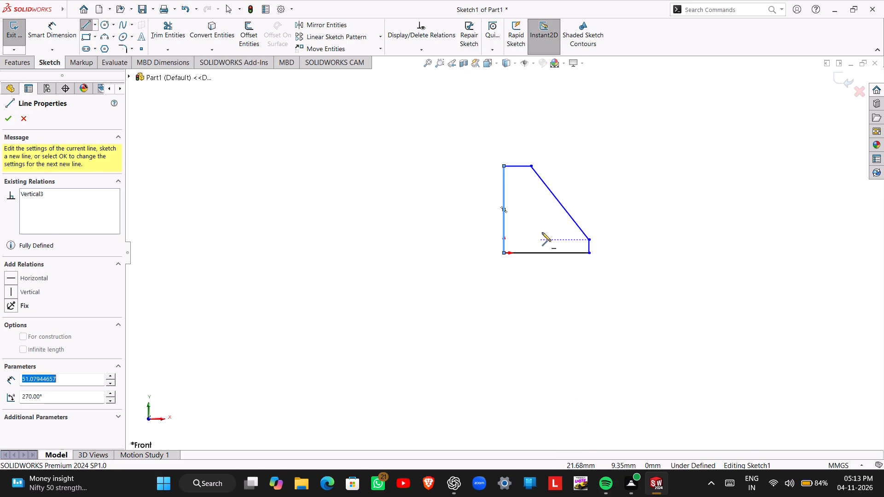
{"action": "scroll", "coordinate": [542, 232], "scroll_direction": "up", "scroll_amount": 1}
{"action": "scroll", "coordinate": [545, 226], "scroll_direction": "down", "scroll_amount": 4}
{"action": "scroll", "coordinate": [496, 237], "scroll_direction": "down", "scroll_amount": 2}
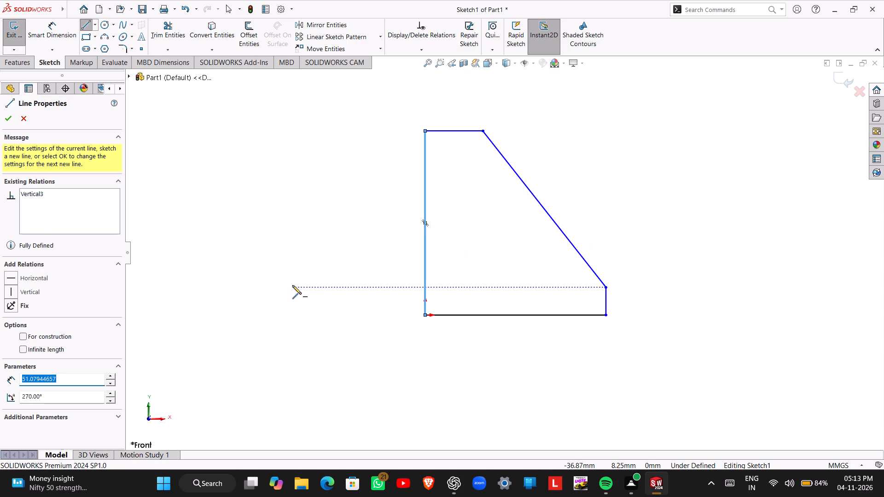
{"action": "key", "text": "Escape"}
Dimension the profile's long vertical edge at the origin and its horizontal base edge to 50 mm each.
{"action": "right_click_drag", "start_coordinate": [289, 361], "coordinate": [317, 251]}
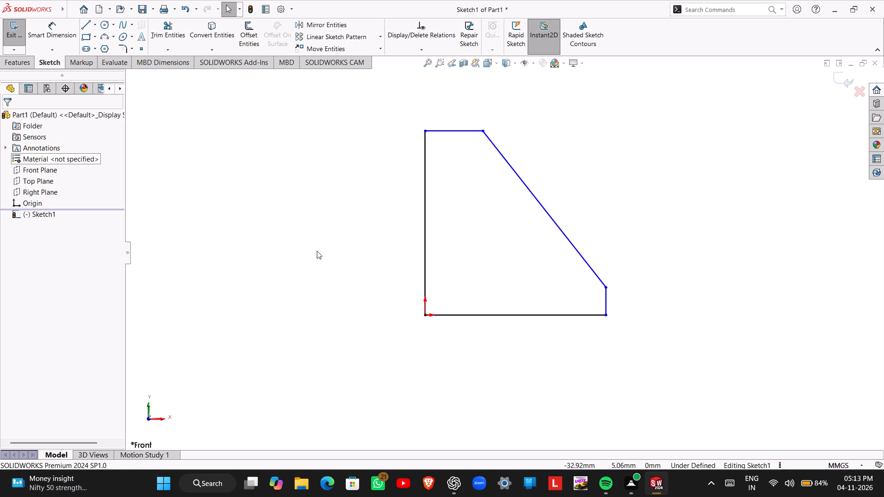
{"action": "right_click_drag", "start_coordinate": [317, 251], "coordinate": [339, 197]}
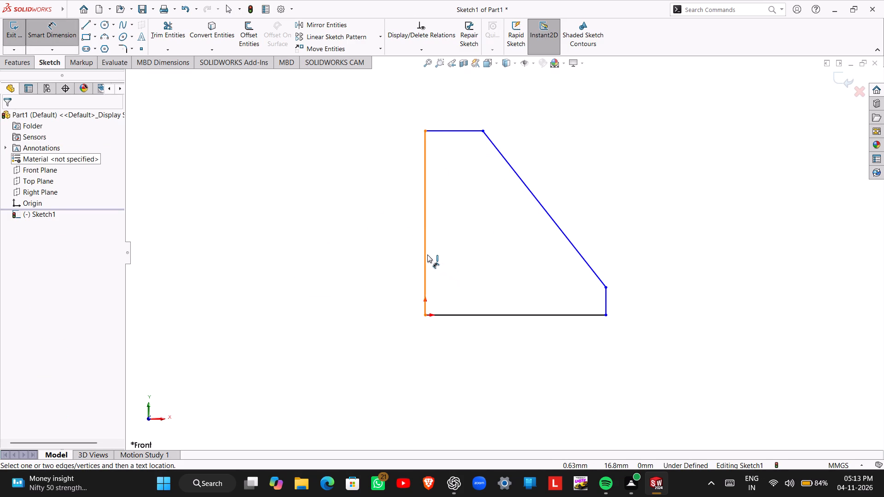
{"action": "left_click", "coordinate": [427, 254]}
{"action": "left_click", "coordinate": [366, 257]}
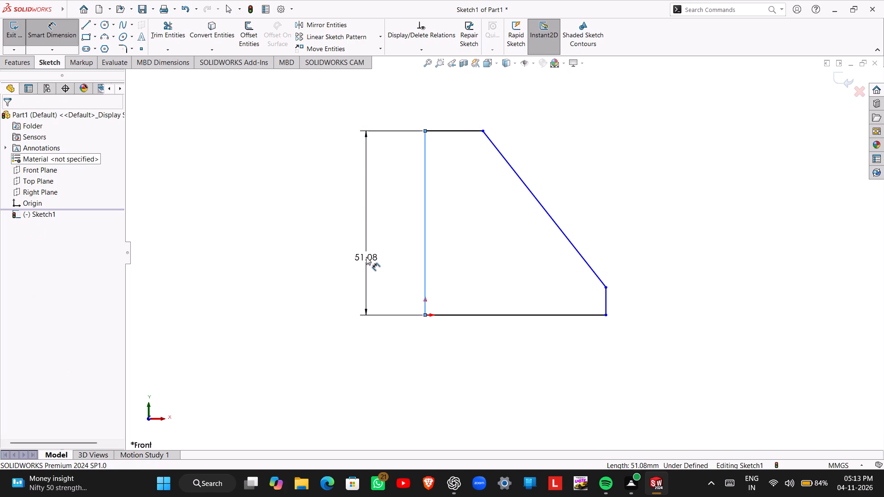
{"action": "type", "text": "50"}
{"action": "key", "text": "Return"}
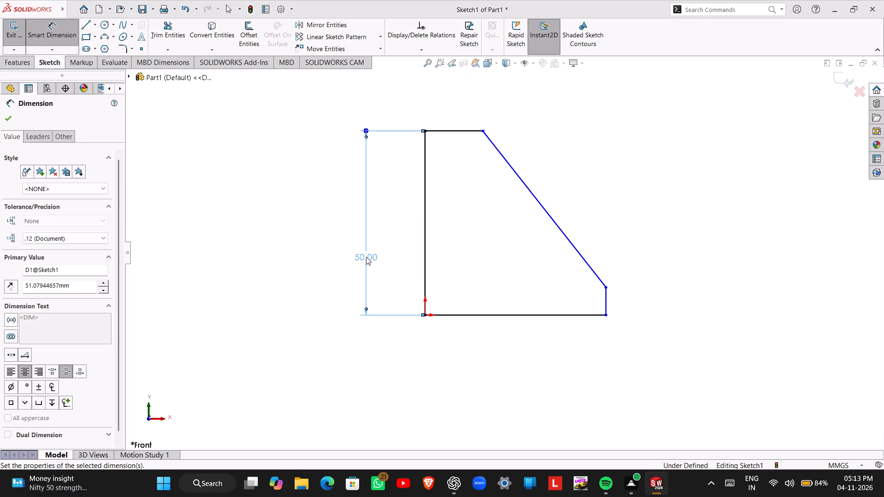
{"action": "left_click", "coordinate": [480, 314]}
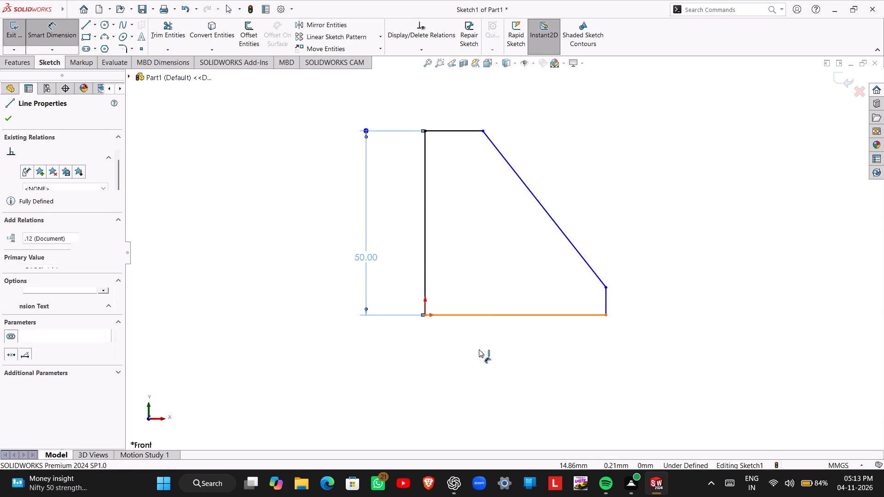
{"action": "left_click", "coordinate": [482, 358]}
{"action": "type", "text": "50"}
{"action": "key", "text": "Return"}
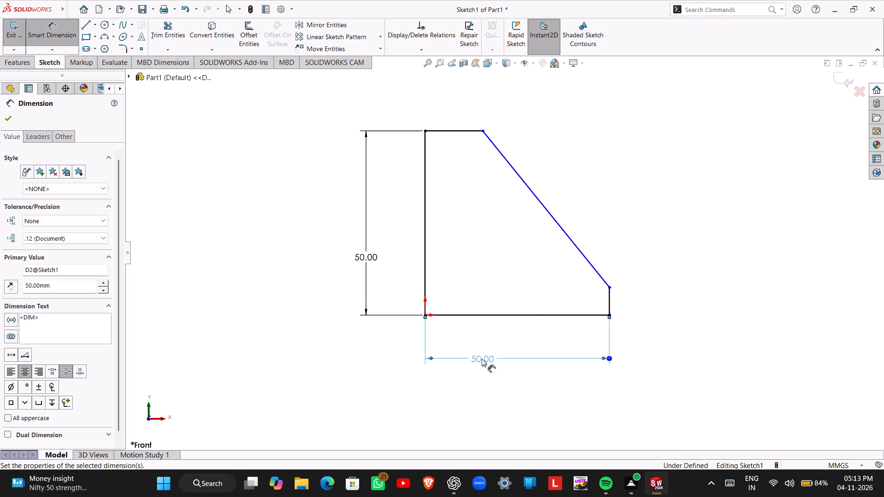
Dimension the profile's short vertical edge to 5 mm and its top horizontal edge to 10 mm.
{"action": "left_click", "coordinate": [610, 300]}
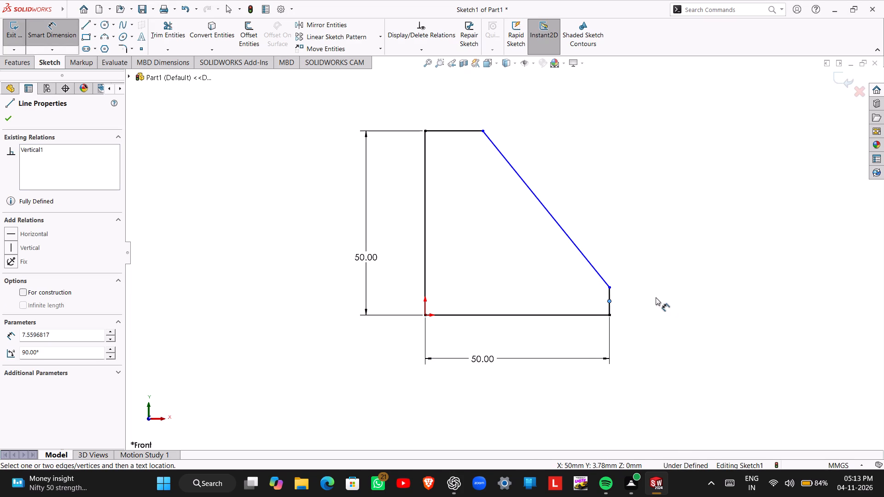
{"action": "key", "text": "Escape"}
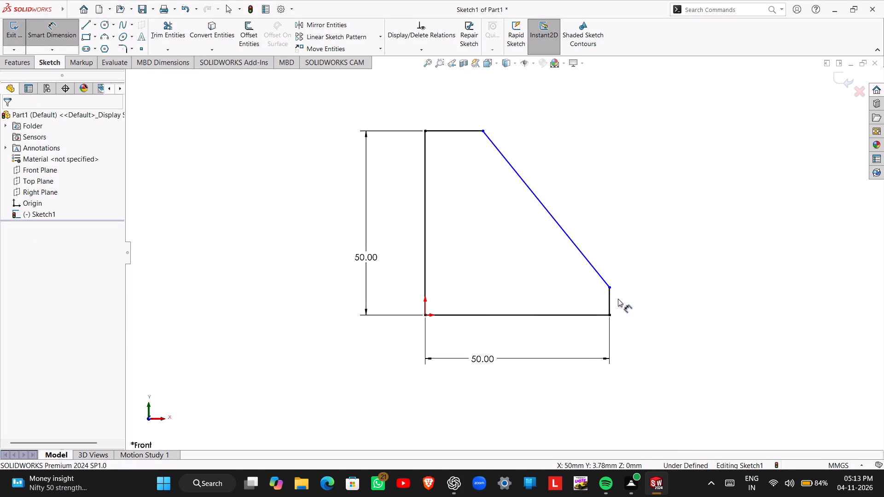
{"action": "left_click", "coordinate": [611, 293]}
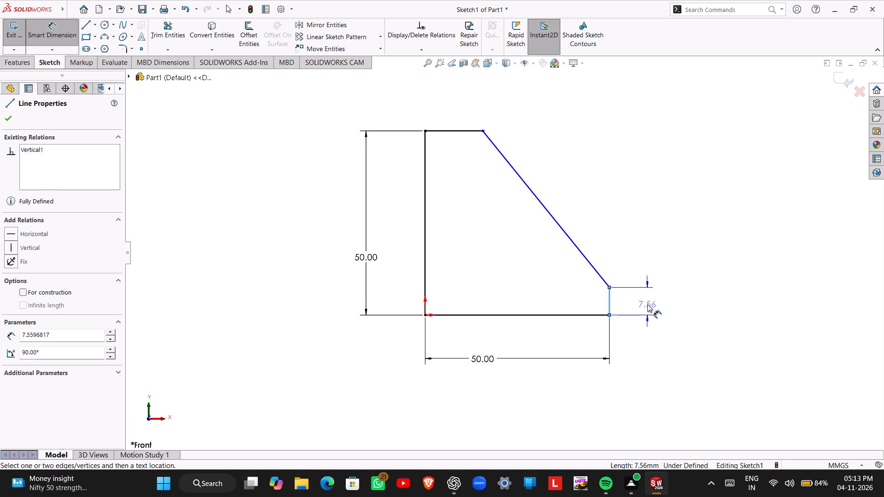
{"action": "left_click", "coordinate": [647, 303]}
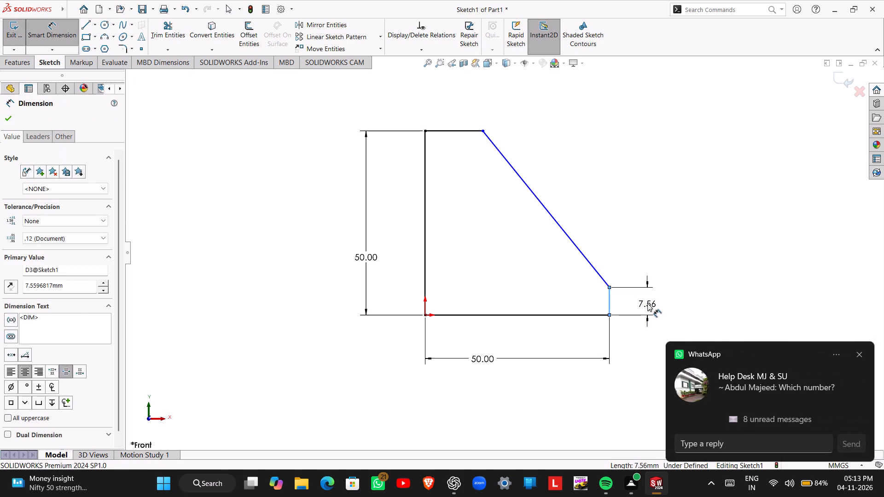
{"action": "key", "text": "5"}
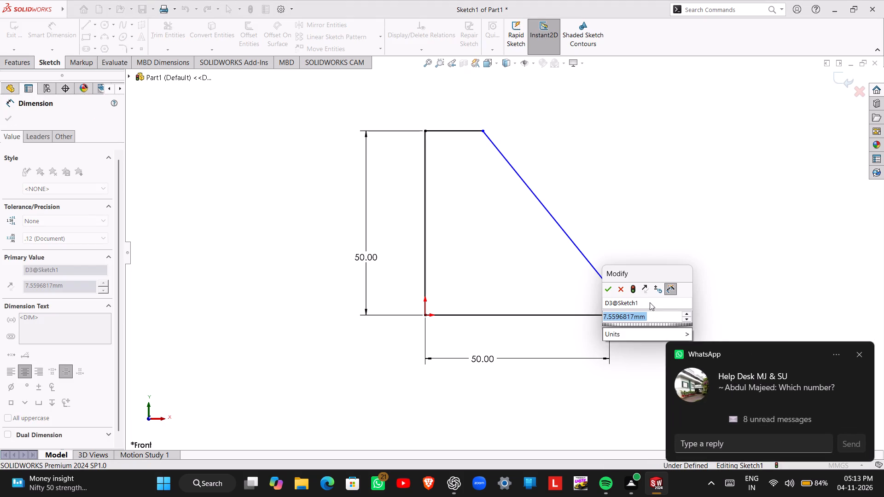
{"action": "key", "text": "Return"}
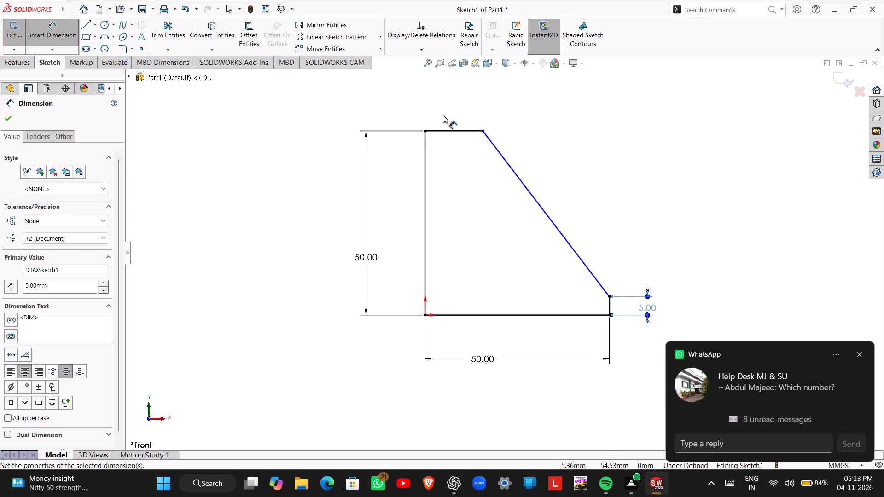
{"action": "left_click", "coordinate": [447, 130]}
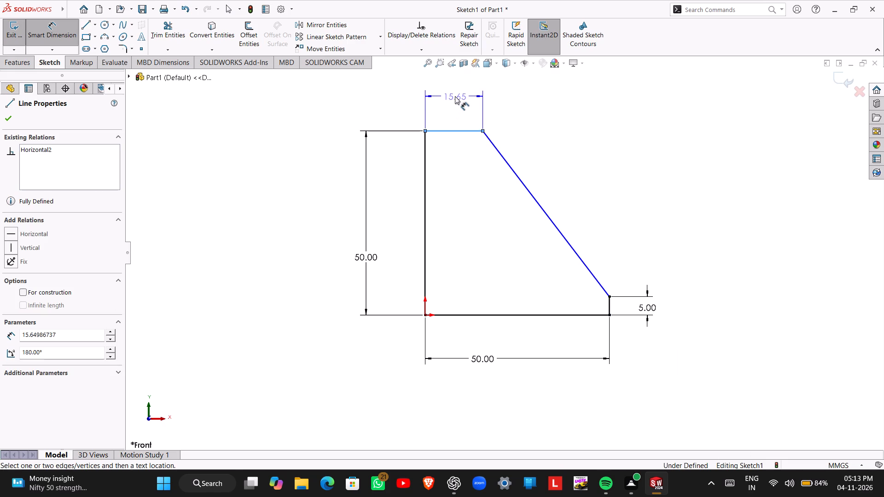
{"action": "left_click", "coordinate": [462, 102]}
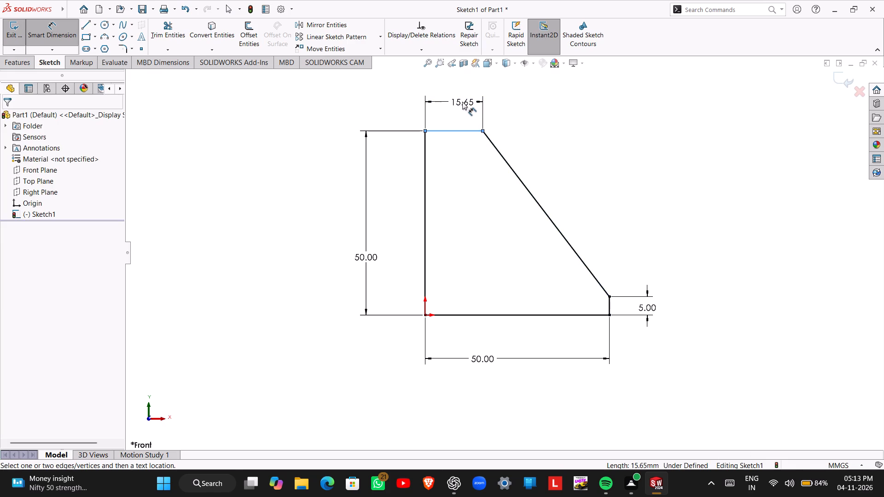
{"action": "type", "text": "10"}
{"action": "key", "text": "Return"}
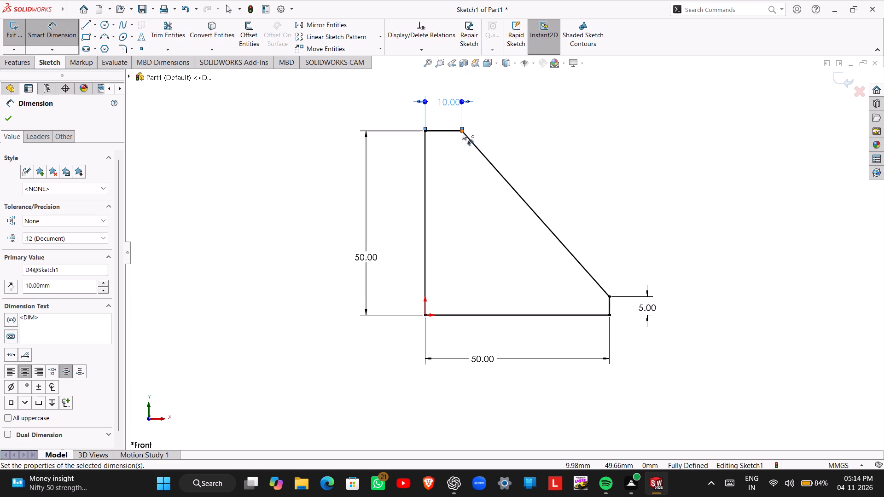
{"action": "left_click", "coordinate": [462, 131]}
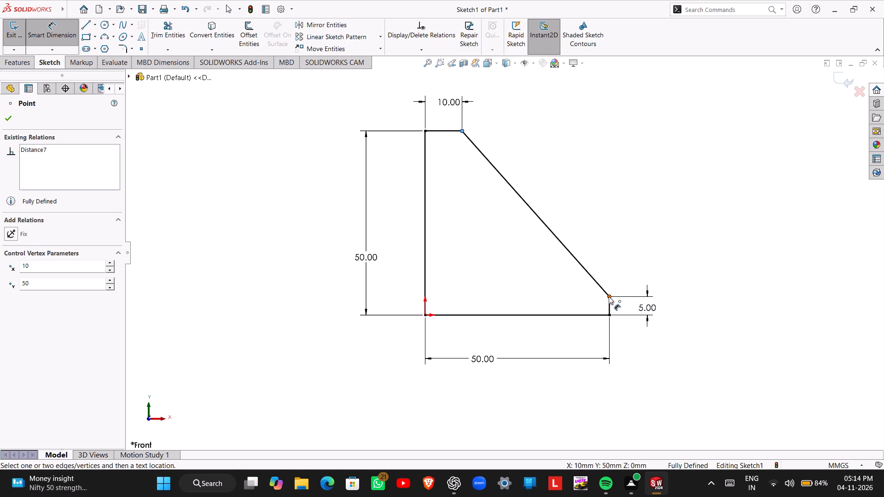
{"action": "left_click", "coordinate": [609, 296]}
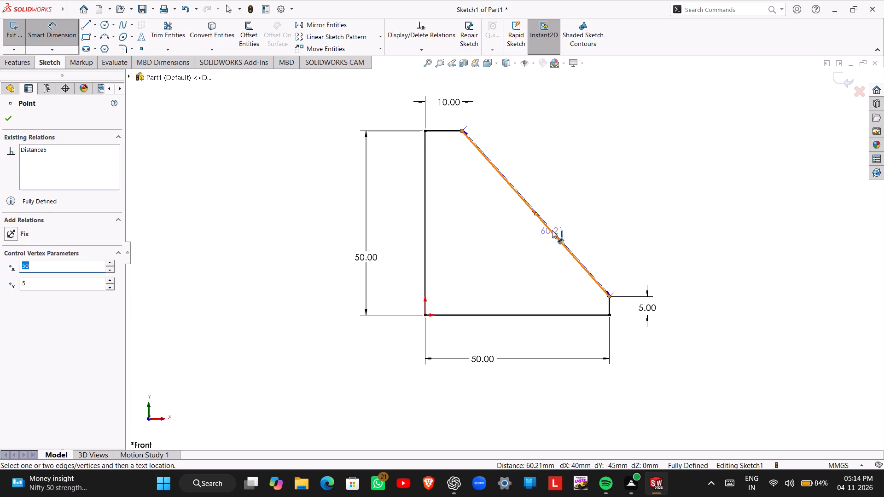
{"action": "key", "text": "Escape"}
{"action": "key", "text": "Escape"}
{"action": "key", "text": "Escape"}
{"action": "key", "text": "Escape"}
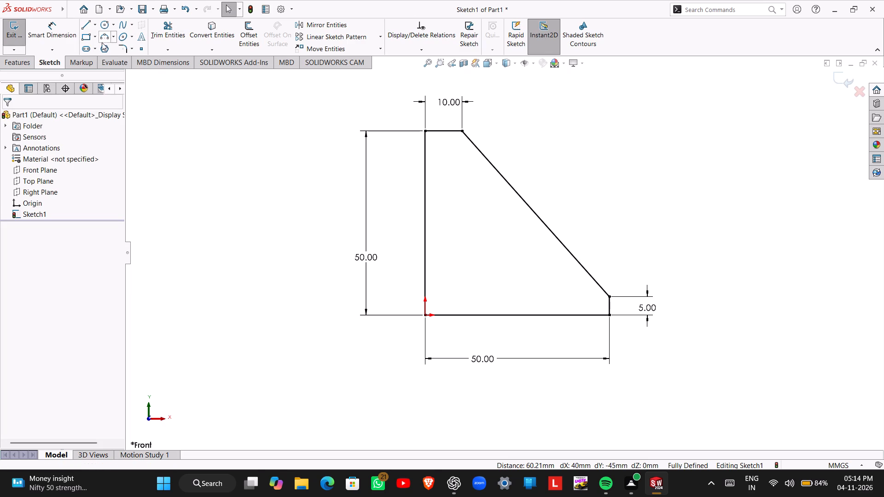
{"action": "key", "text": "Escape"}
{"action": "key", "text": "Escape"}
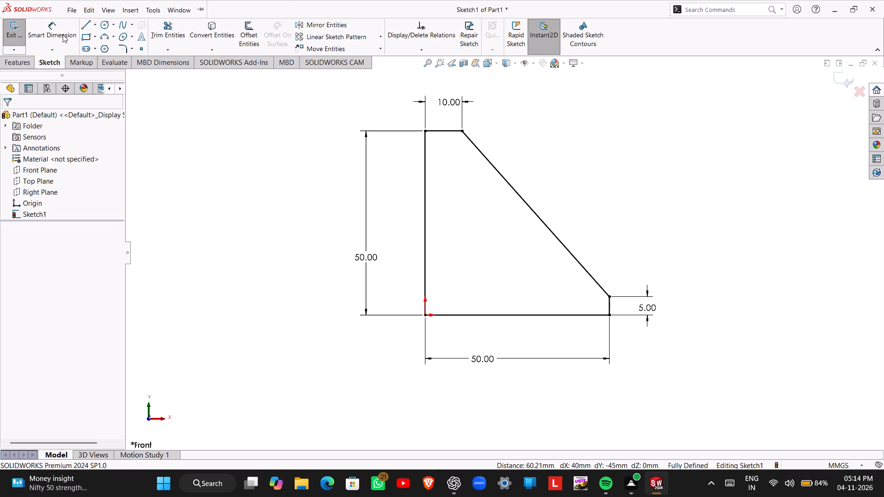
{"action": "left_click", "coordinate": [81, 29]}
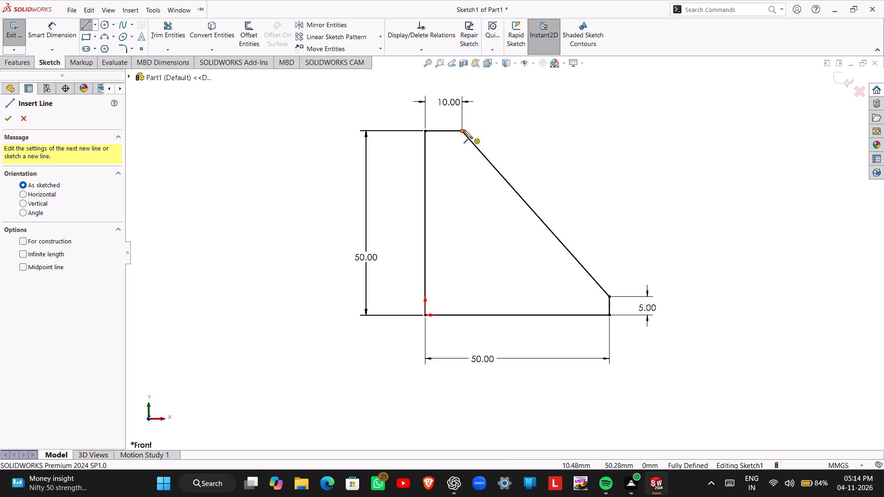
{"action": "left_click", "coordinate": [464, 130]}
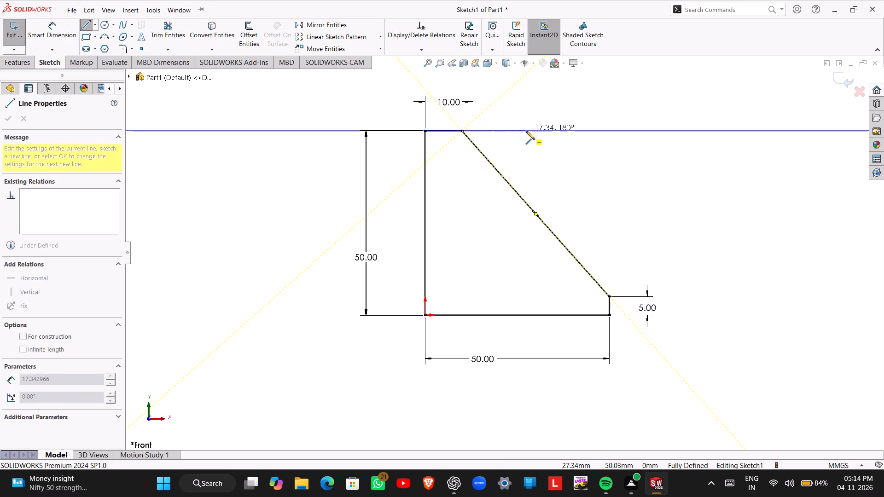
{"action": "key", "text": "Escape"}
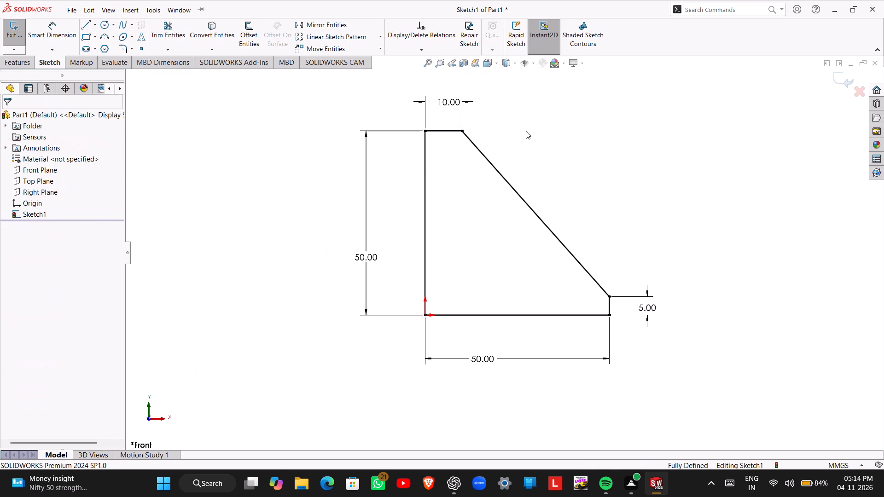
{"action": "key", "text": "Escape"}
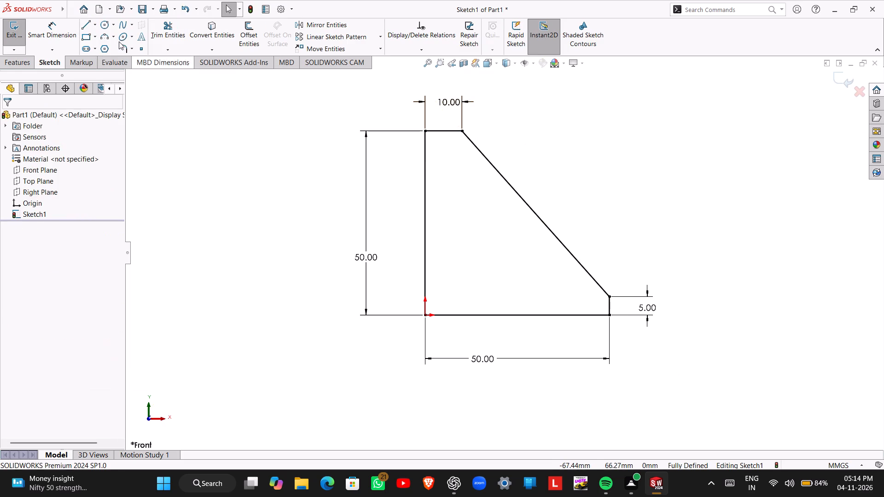
Sketch a horizontal centerline about 24 mm long, extending outward from the upper end of the profile's sloped edge.
{"action": "left_click", "coordinate": [96, 28]}
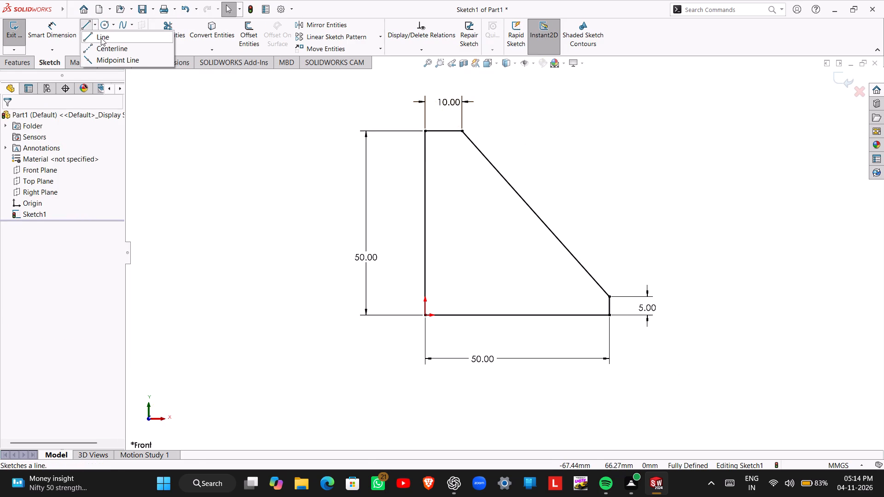
{"action": "left_click", "coordinate": [108, 46]}
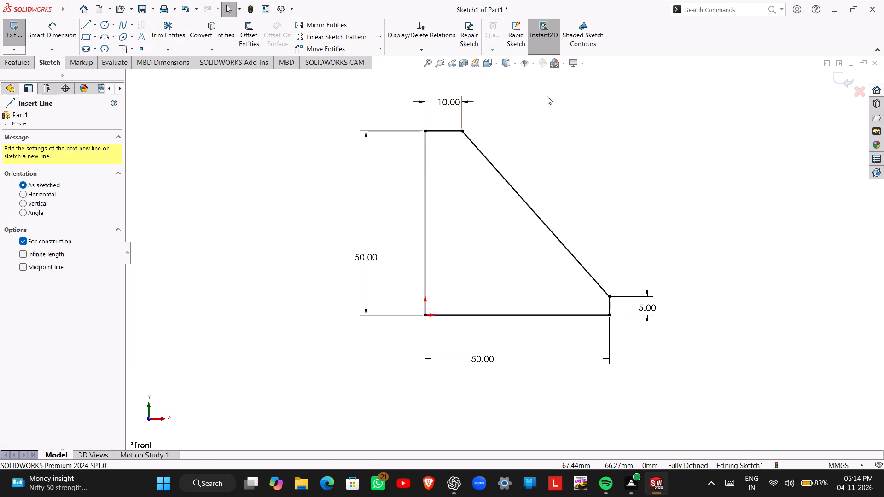
{"action": "left_click", "coordinate": [462, 131]}
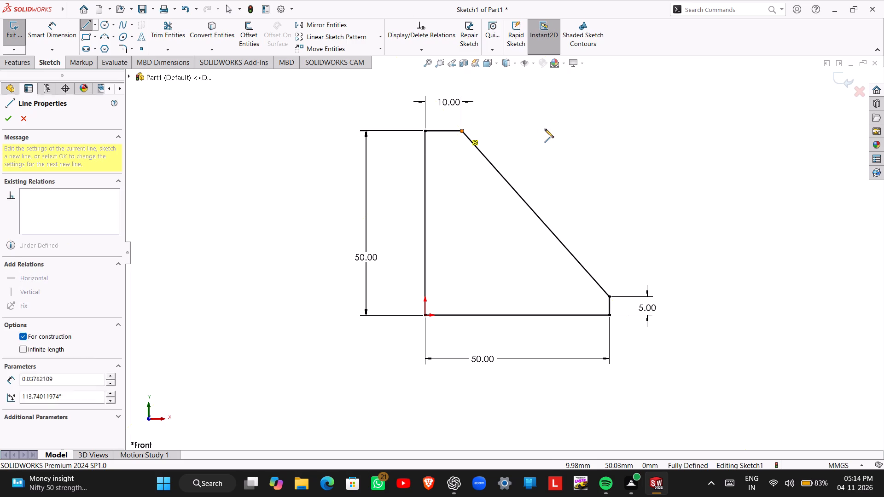
{"action": "left_click", "coordinate": [550, 130]}
{"action": "key", "text": "Escape"}
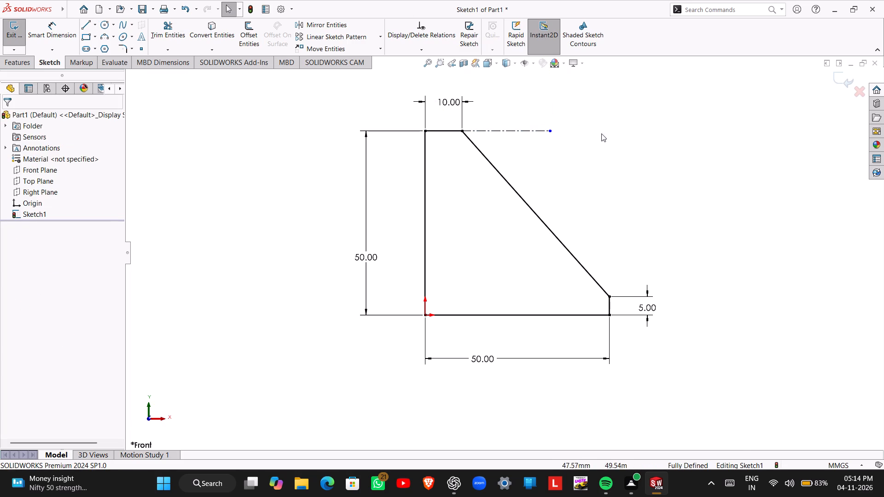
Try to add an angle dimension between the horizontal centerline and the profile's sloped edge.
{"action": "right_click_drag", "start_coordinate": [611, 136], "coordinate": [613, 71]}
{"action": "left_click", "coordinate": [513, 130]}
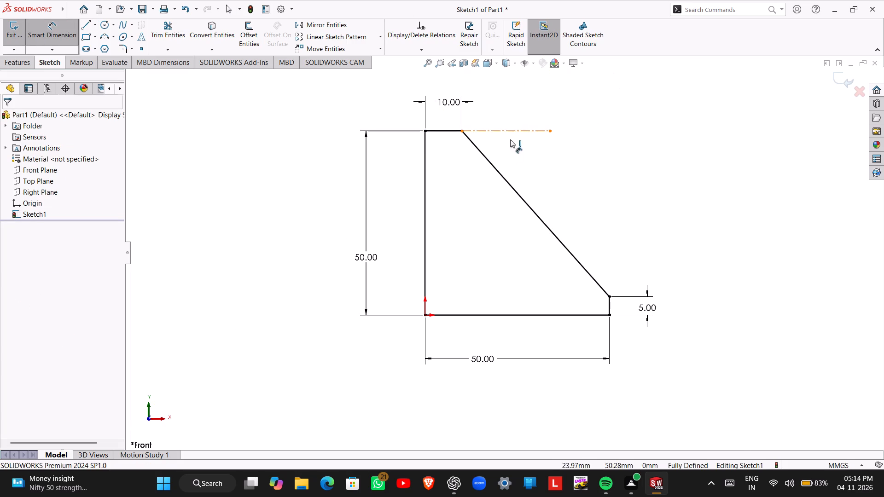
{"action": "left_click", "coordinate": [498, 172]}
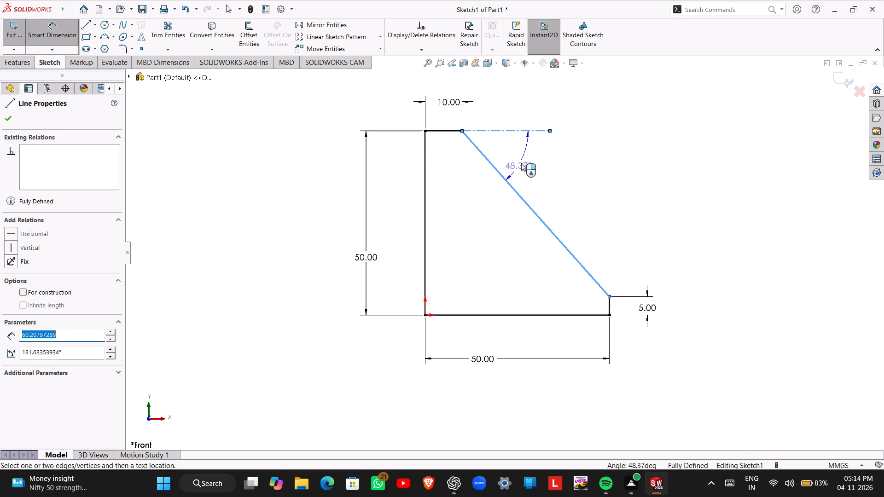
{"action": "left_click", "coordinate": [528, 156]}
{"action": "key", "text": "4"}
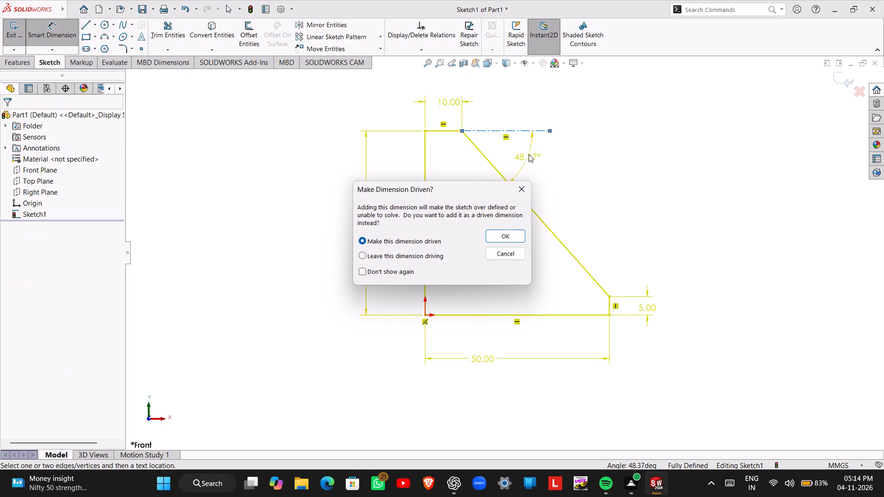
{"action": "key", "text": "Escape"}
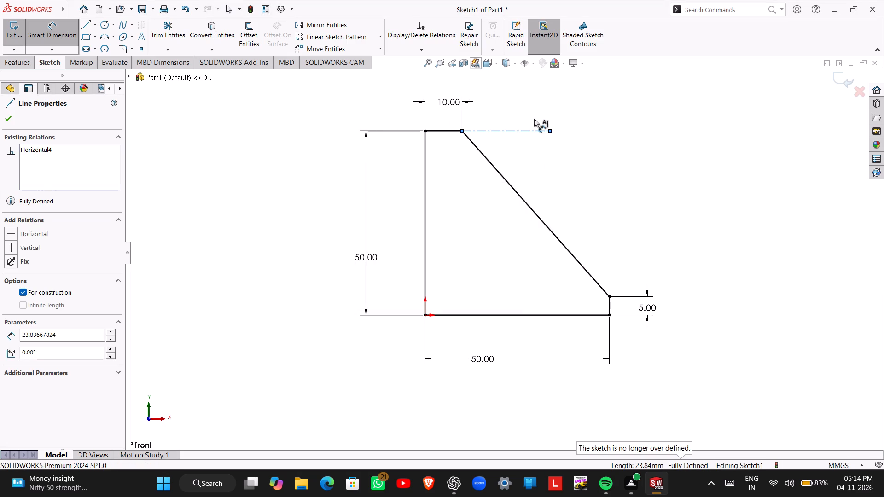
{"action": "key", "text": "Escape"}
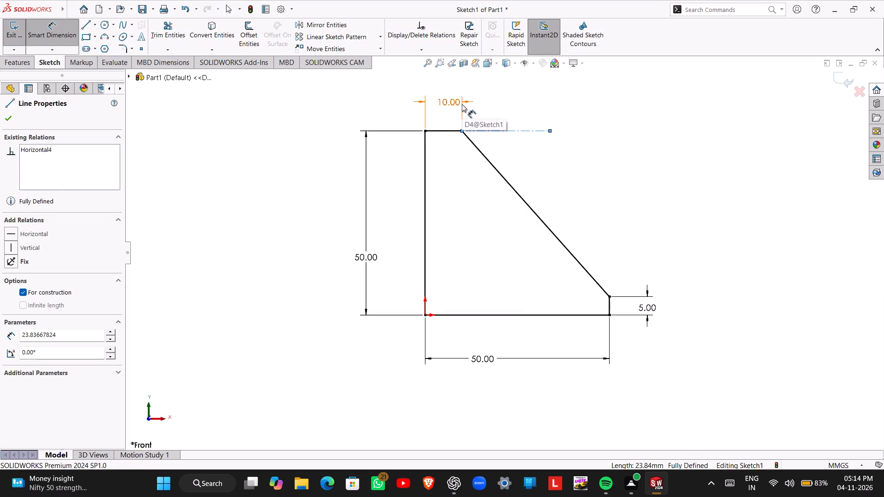
Select the 10 mm dimension on the profile's top horizontal edge.
{"action": "left_click", "coordinate": [462, 104]}
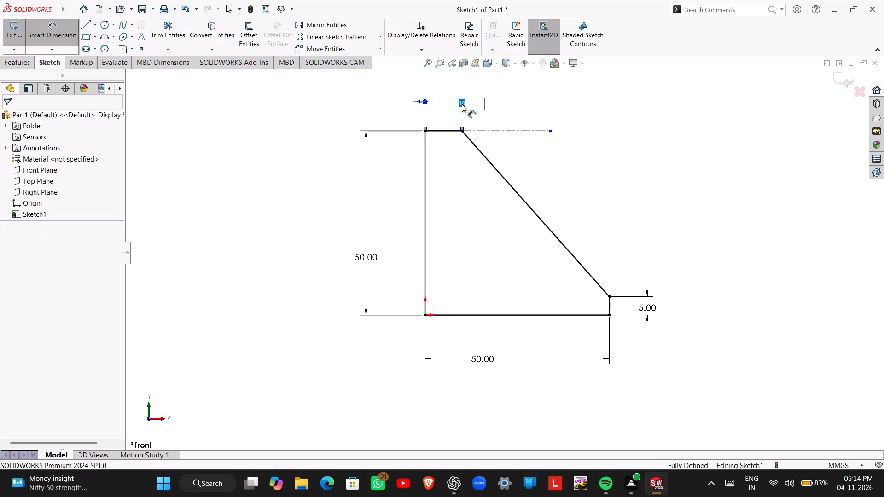
{"action": "key", "text": "Escape"}
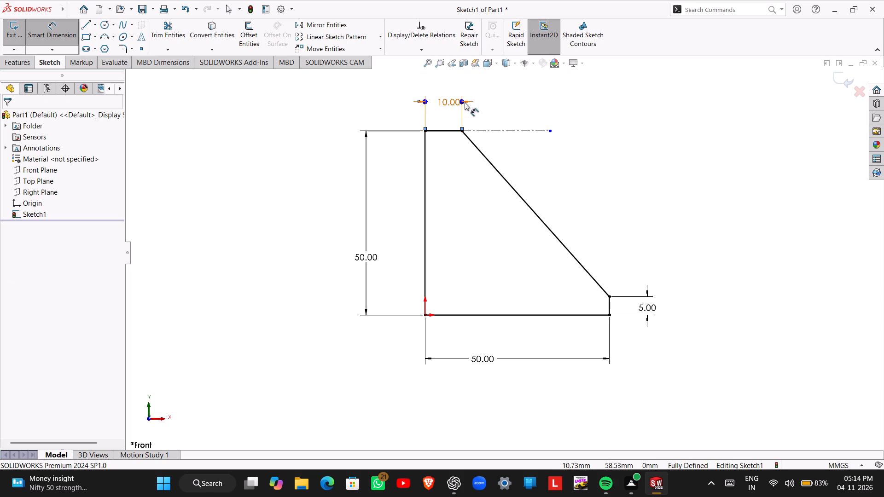
{"action": "left_click", "coordinate": [462, 114]}
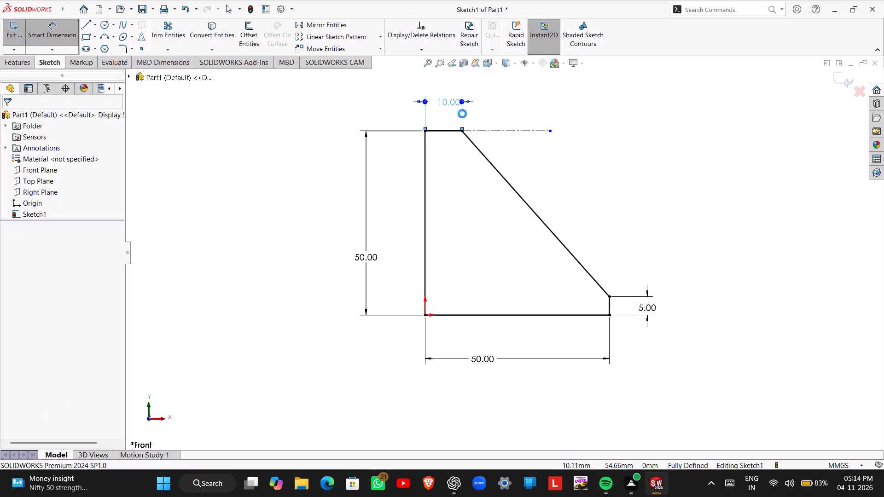
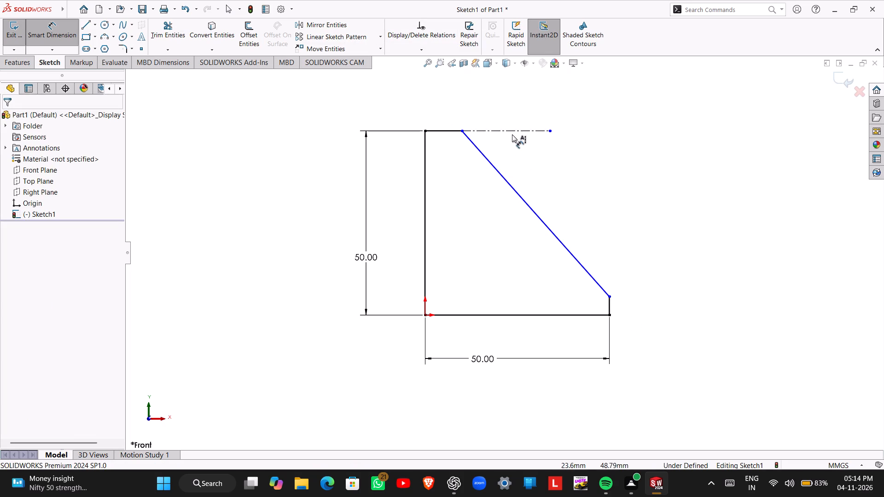
Add an angle dimension of 45° between the horizontal centerline and the profile's sloped edge.
{"action": "key", "text": "Escape"}
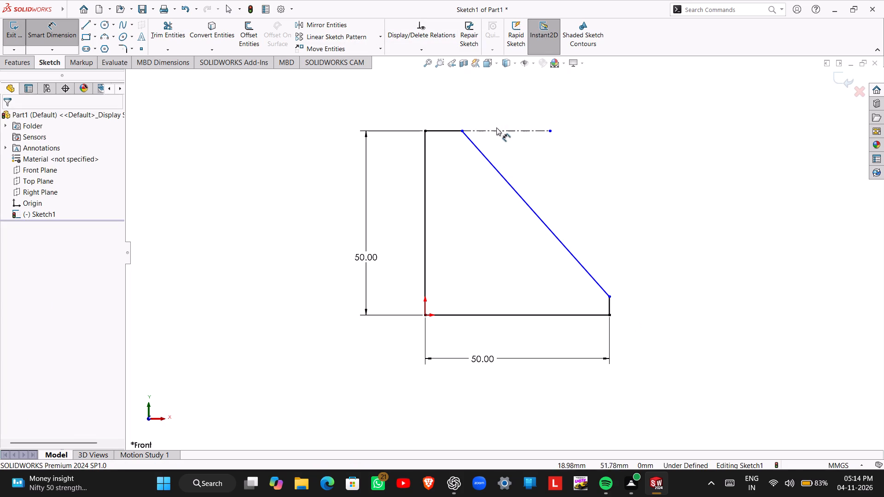
{"action": "left_click", "coordinate": [501, 128]}
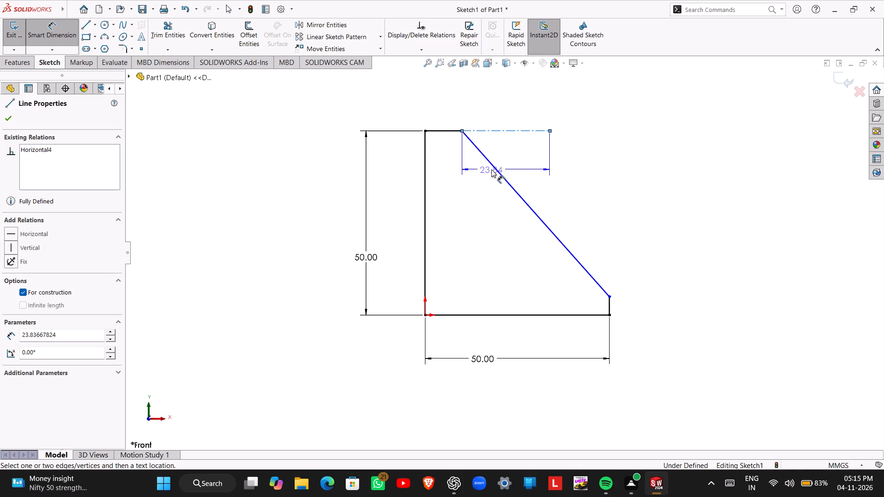
{"action": "left_click", "coordinate": [491, 167]}
{"action": "left_click", "coordinate": [517, 162]}
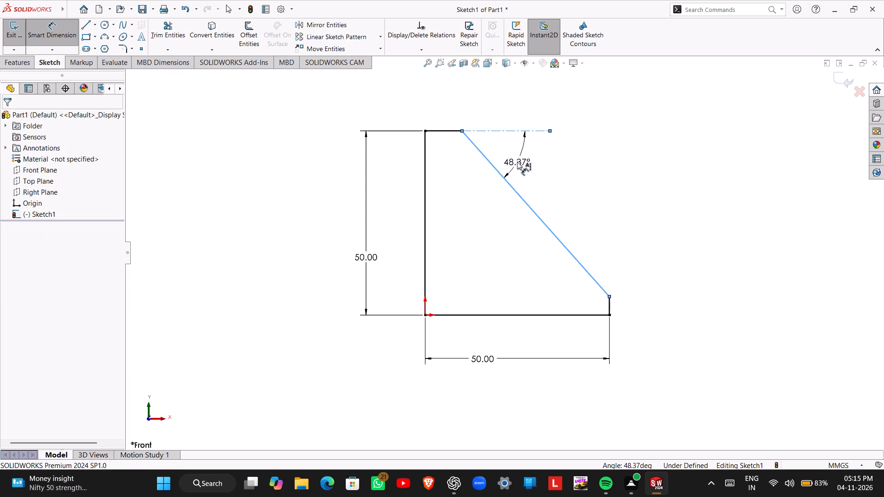
{"action": "type", "text": "45"}
{"action": "key", "text": "Return"}
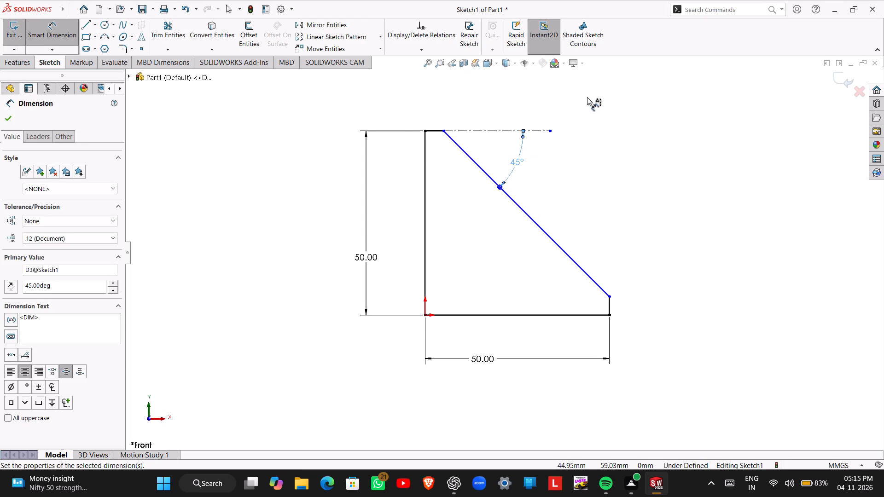
{"action": "key", "text": "Escape"}
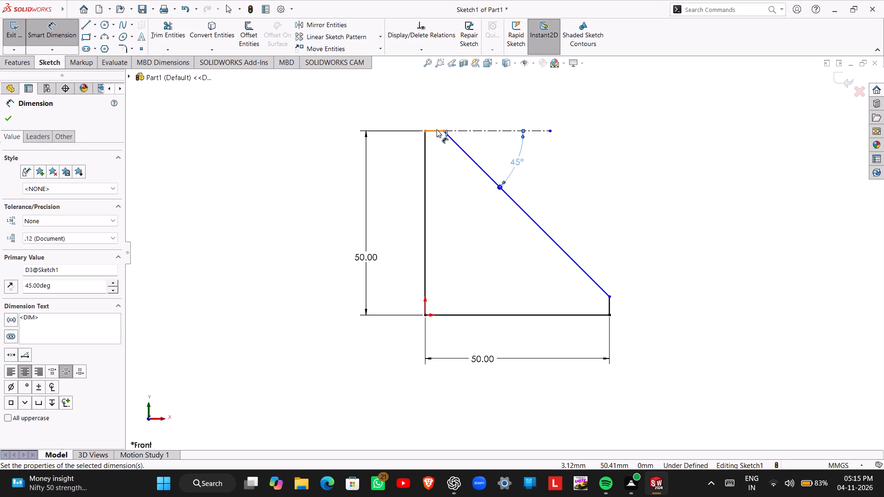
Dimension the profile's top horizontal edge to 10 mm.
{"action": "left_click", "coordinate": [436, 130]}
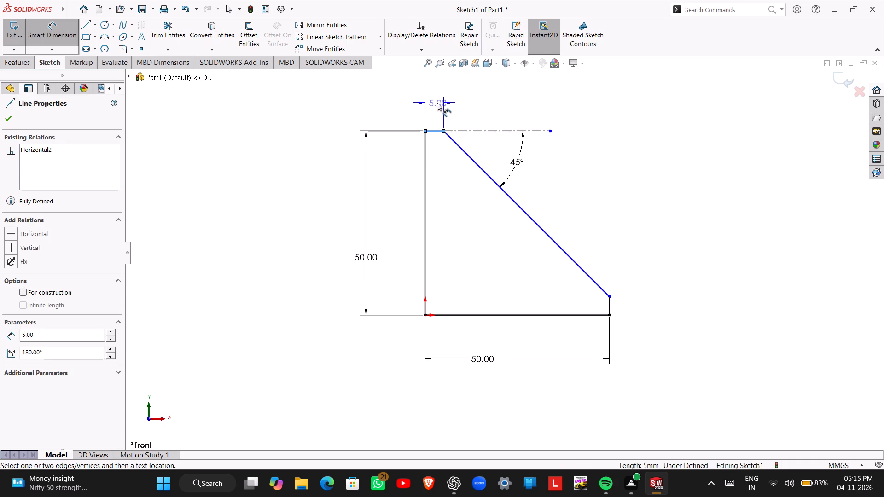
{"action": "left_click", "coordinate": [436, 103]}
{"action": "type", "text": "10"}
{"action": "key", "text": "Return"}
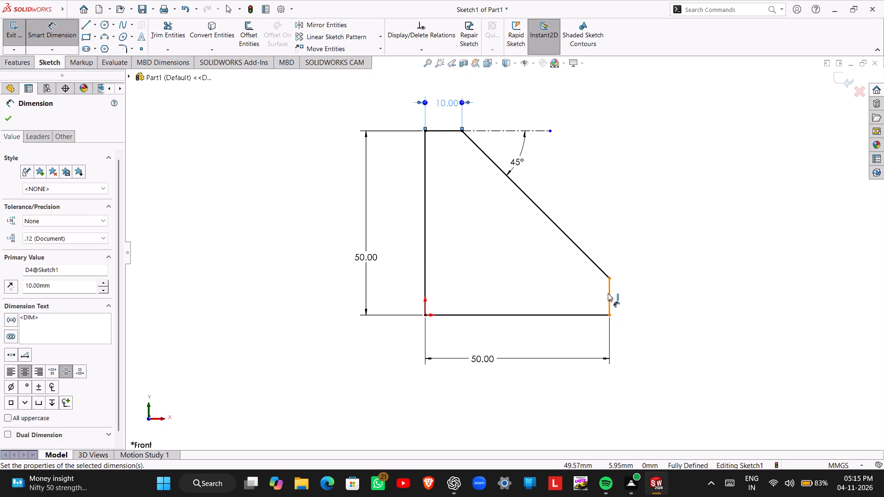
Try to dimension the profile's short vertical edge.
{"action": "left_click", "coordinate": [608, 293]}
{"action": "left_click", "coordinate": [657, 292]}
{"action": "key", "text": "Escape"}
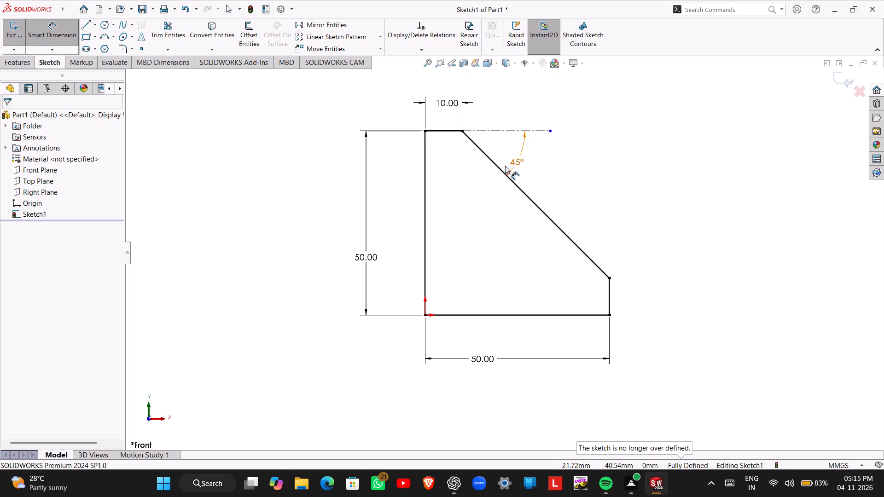
Undo the 10 mm top-edge dimension and the 45° value of the slope's angle dimension.
{"action": "key", "text": "ctrl+z"}
{"action": "key", "text": "ctrl+z"}
{"action": "key", "text": "ctrl+z"}
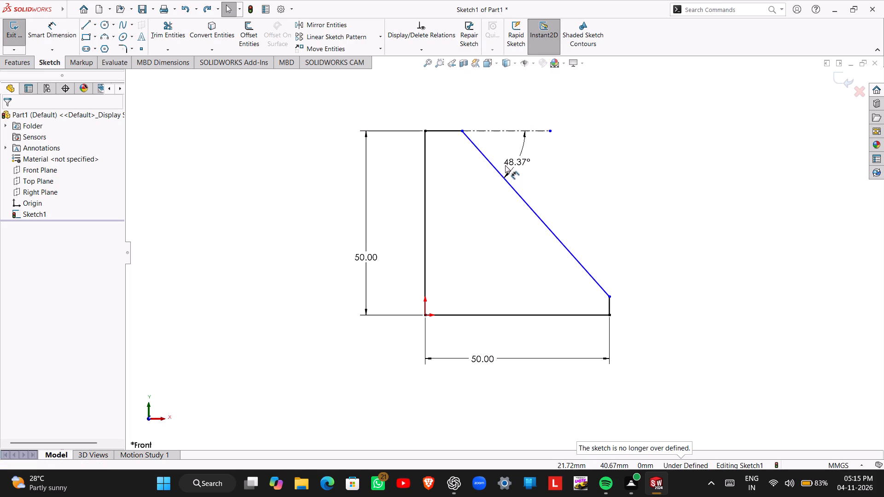
{"action": "key", "text": "ctrl+z"}
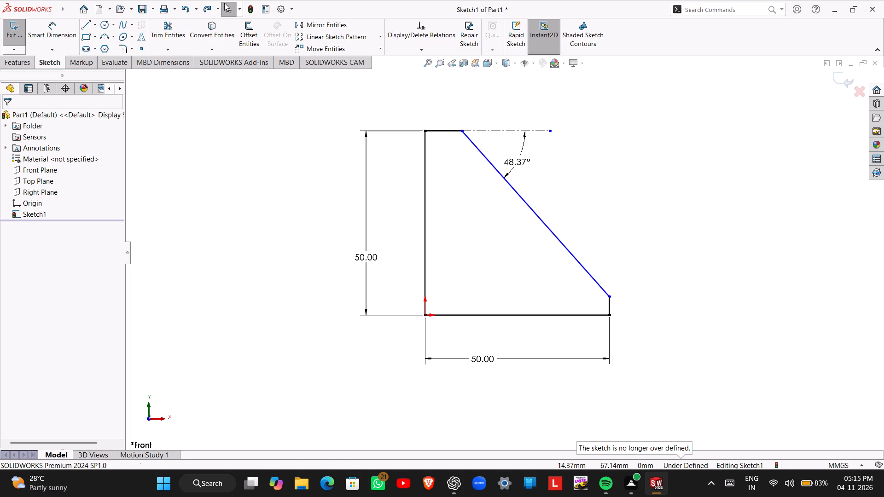
Exit the sketch and extrude the profile as a boss with a blind depth of 80 mm.
{"action": "left_click", "coordinate": [17, 34]}
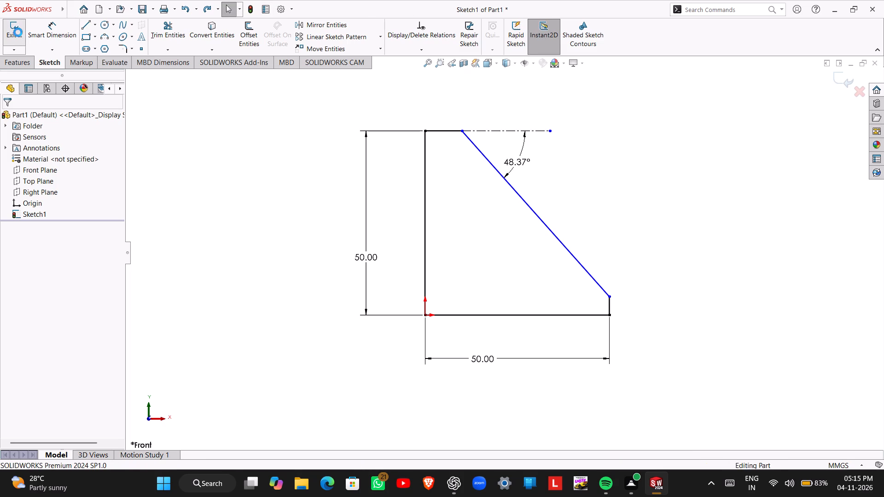
{"action": "left_click", "coordinate": [18, 32]}
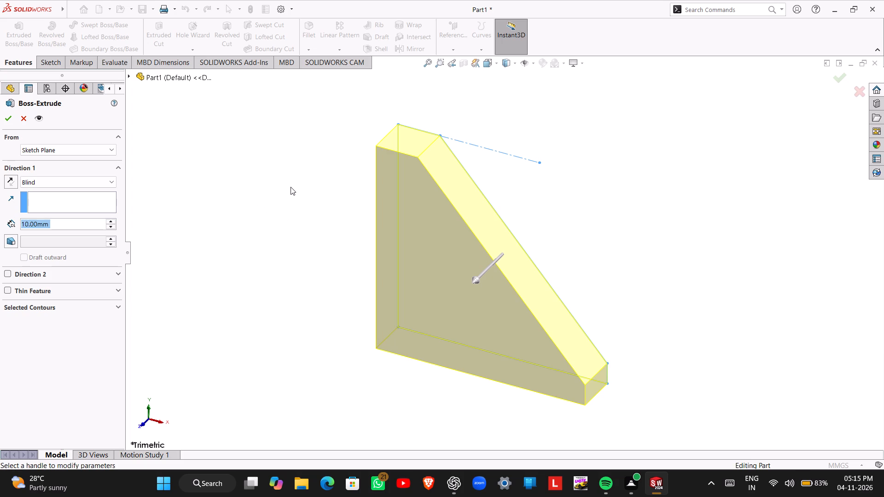
{"action": "type", "text": "803"}
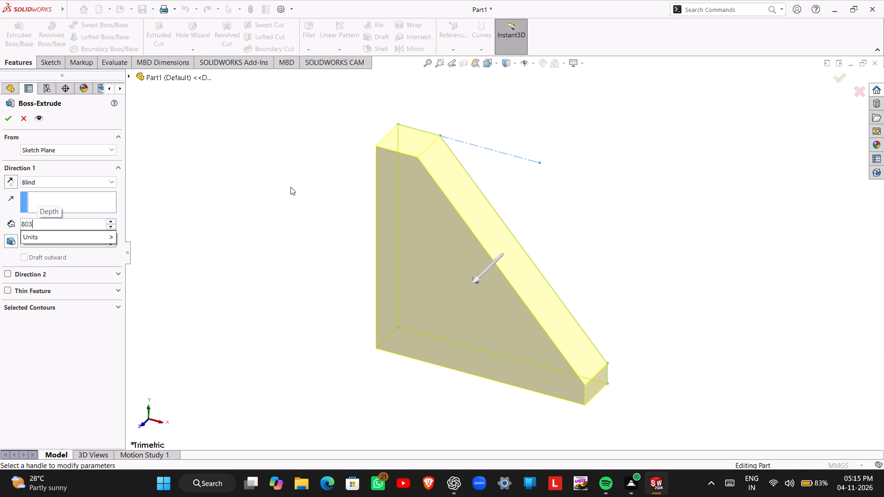
{"action": "key", "text": "BackSpace"}
{"action": "key", "text": "Return"}
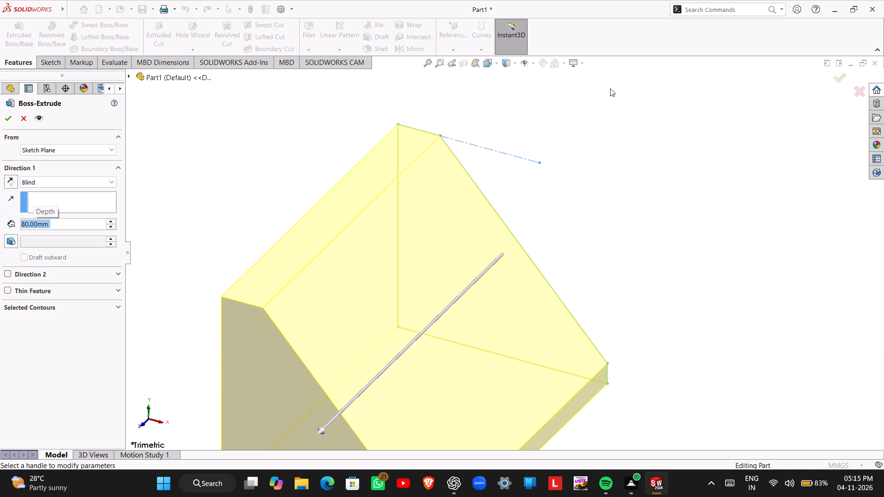
{"action": "left_click", "coordinate": [4, 118]}
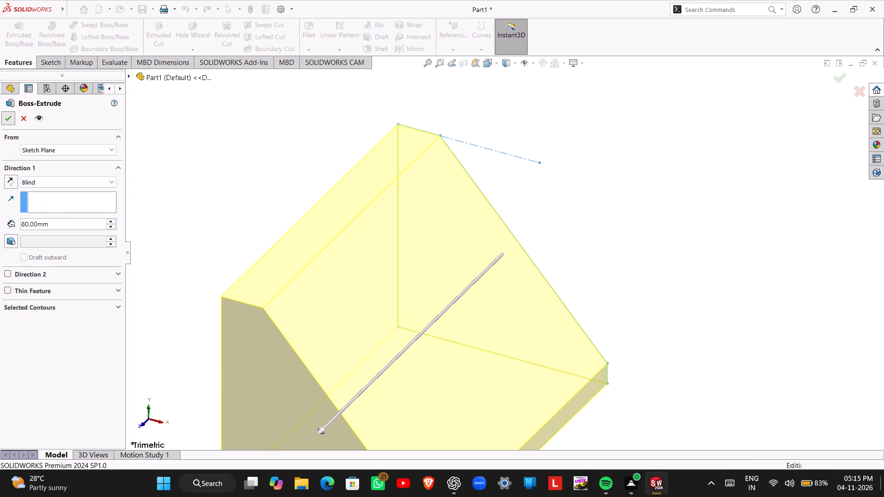
Start a new sketch on the flat bottom face of the extruded block.
{"action": "scroll", "coordinate": [453, 357], "scroll_direction": "down", "scroll_amount": 3}
{"action": "scroll", "coordinate": [453, 357], "scroll_direction": "up", "scroll_amount": 4}
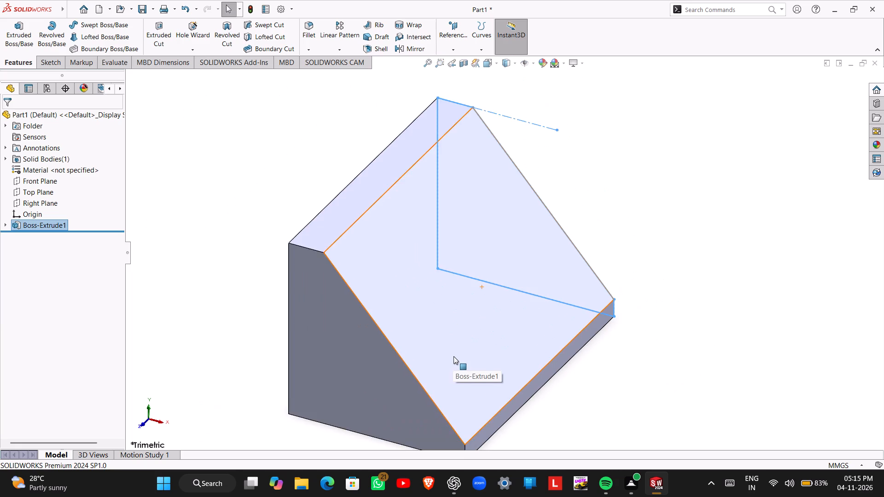
{"action": "scroll", "coordinate": [454, 356], "scroll_direction": "up", "scroll_amount": 2}
{"action": "scroll", "coordinate": [427, 399], "scroll_direction": "down", "scroll_amount": 1}
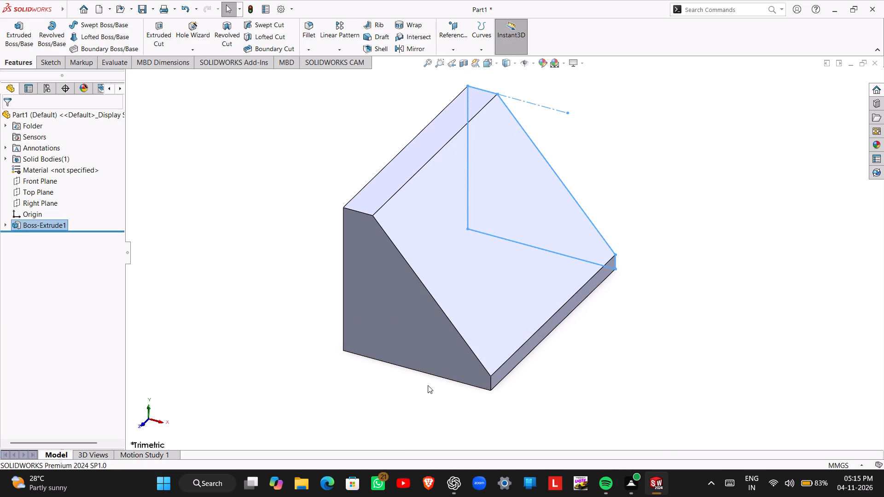
{"action": "scroll", "coordinate": [428, 384], "scroll_direction": "up", "scroll_amount": 1}
{"action": "scroll", "coordinate": [428, 383], "scroll_direction": "down", "scroll_amount": 1}
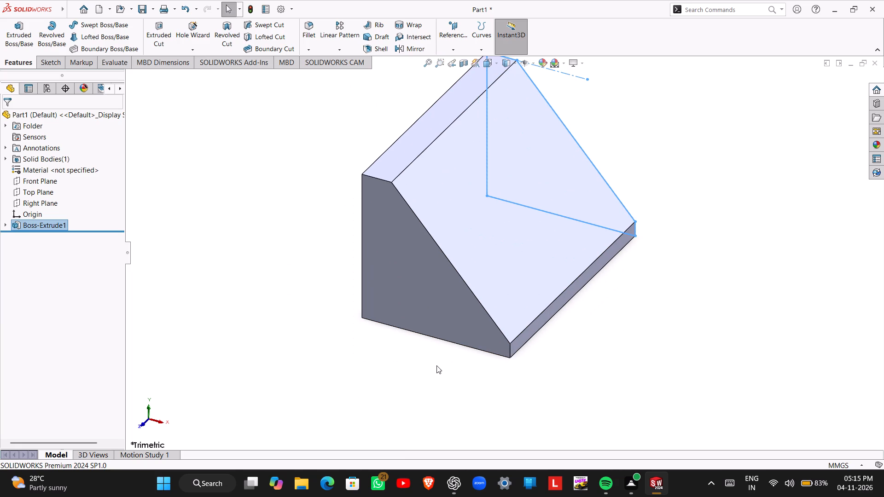
{"action": "middle_click_drag", "start_coordinate": [553, 360], "coordinate": [482, 283]}
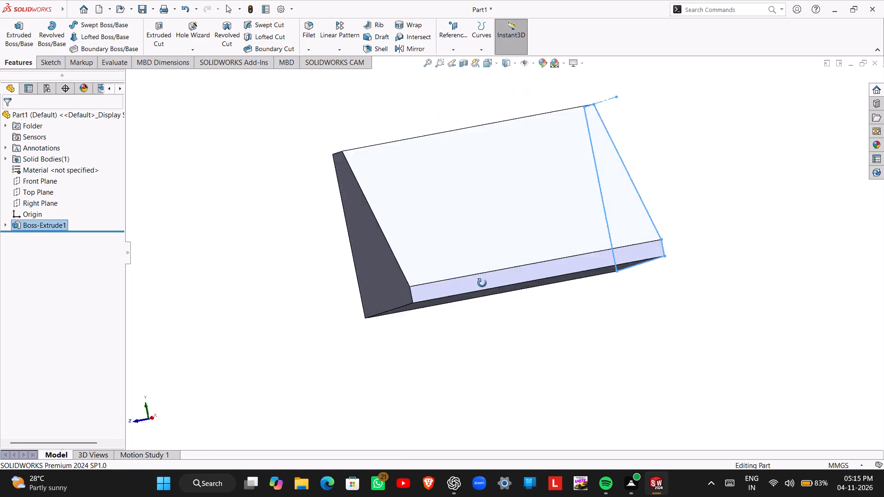
{"action": "middle_click_drag", "start_coordinate": [482, 283], "coordinate": [493, 185]}
{"action": "left_click", "coordinate": [448, 314]}
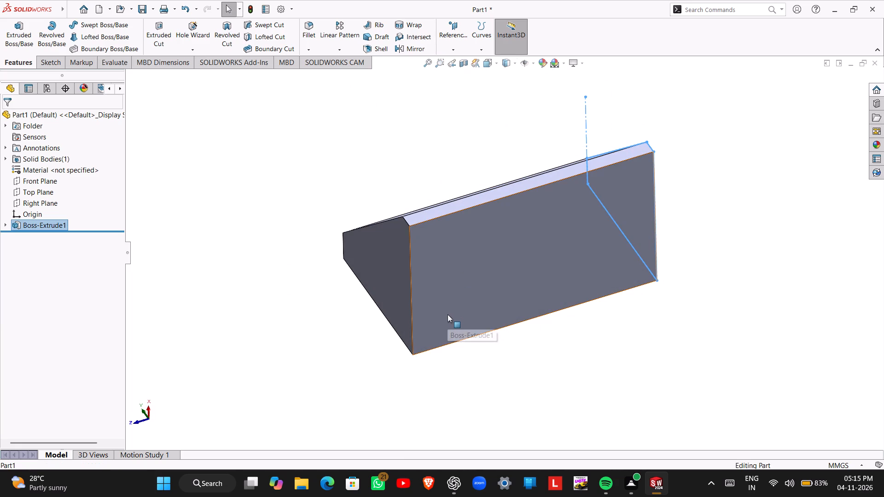
{"action": "left_click", "coordinate": [493, 289]}
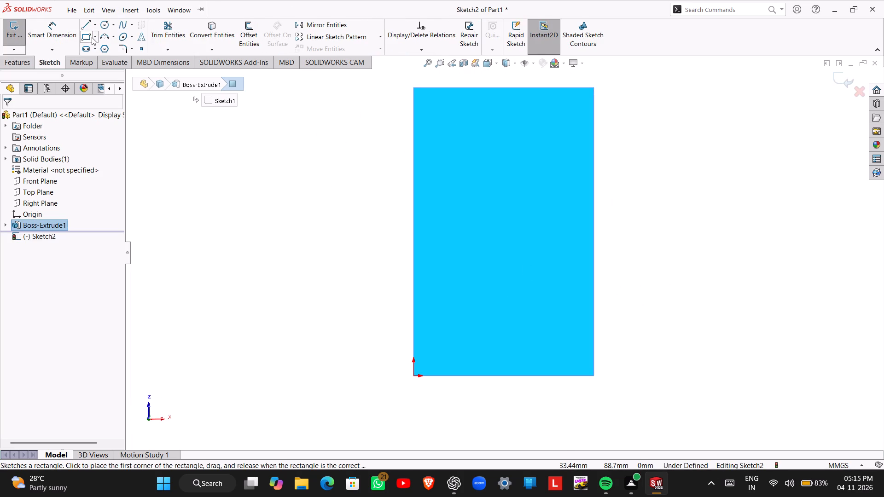
Sketch two corner rectangles along the face's long edge opposite the origin: one about 16 by 19 mm at the far corner, one aligned nearer the origin.
{"action": "left_click", "coordinate": [89, 34]}
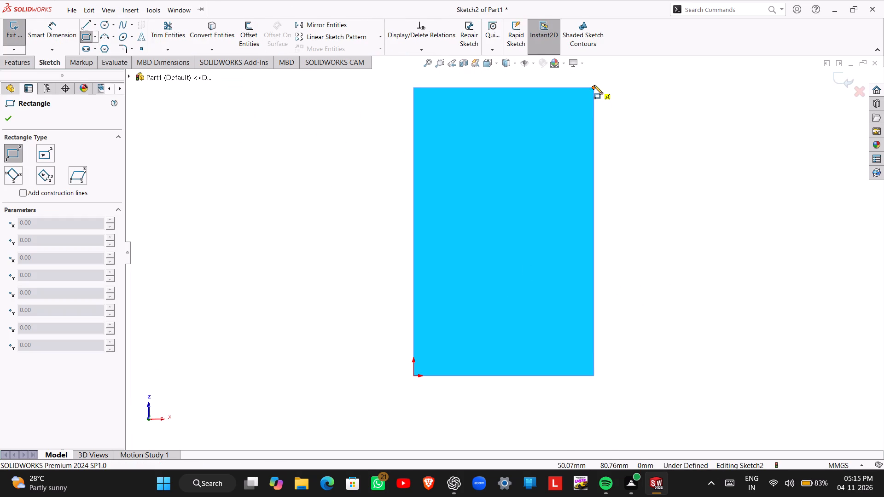
{"action": "left_click", "coordinate": [593, 88]}
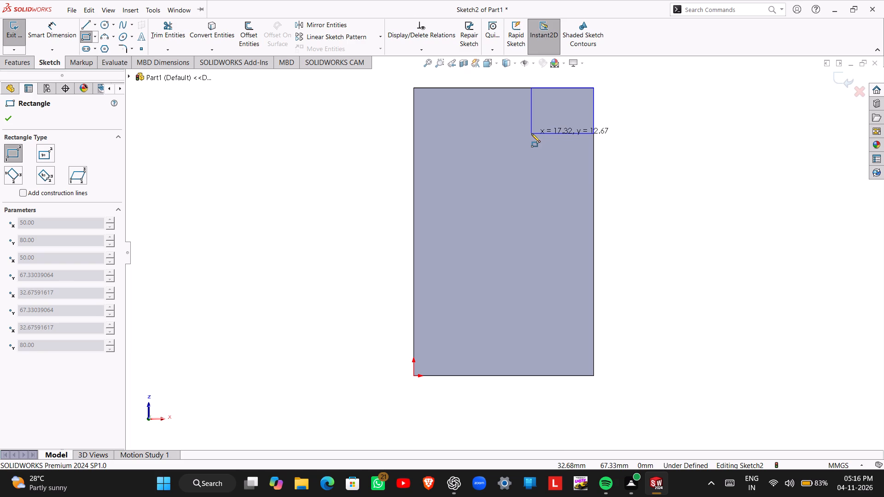
{"action": "left_click", "coordinate": [535, 157]}
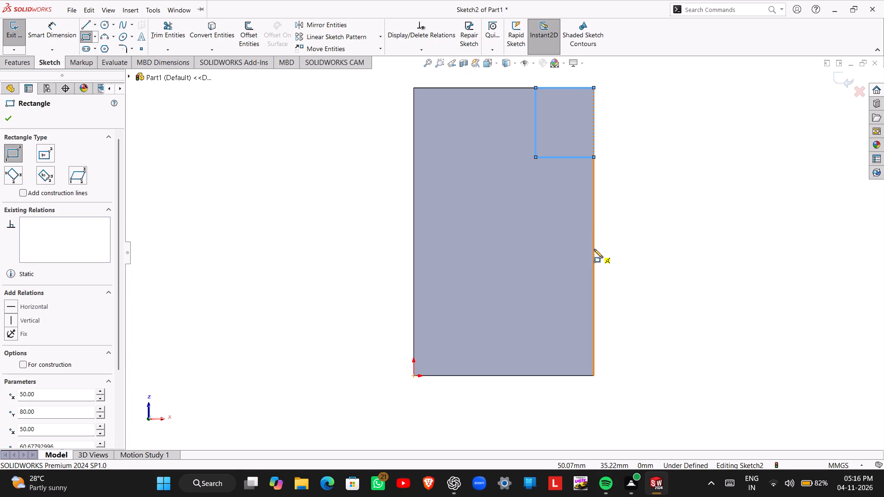
{"action": "left_click", "coordinate": [593, 248]}
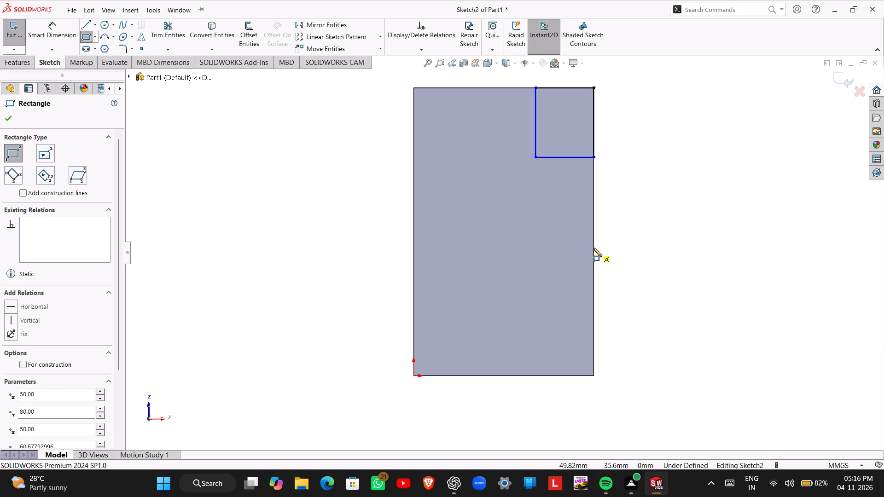
{"action": "left_click", "coordinate": [535, 312]}
{"action": "key", "text": "Escape"}
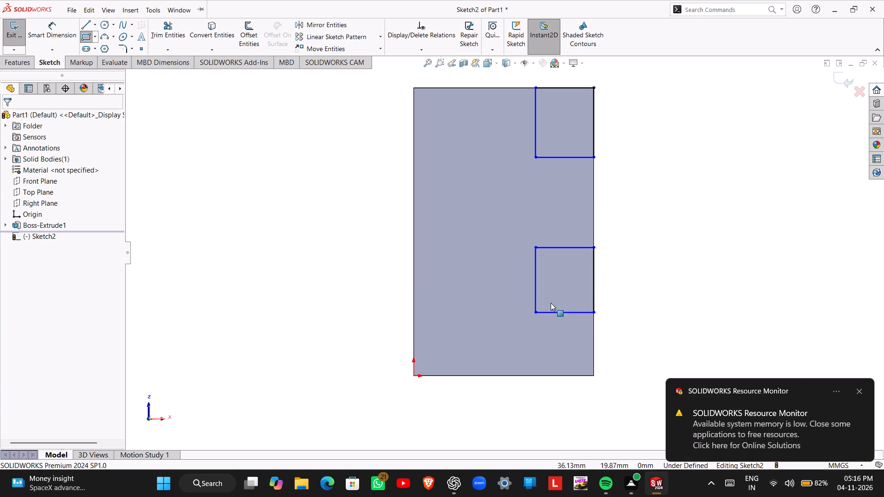
Dimension the far-corner rectangle to 15 mm wide and 20 mm long.
{"action": "right_click_drag", "start_coordinate": [657, 293], "coordinate": [663, 194]}
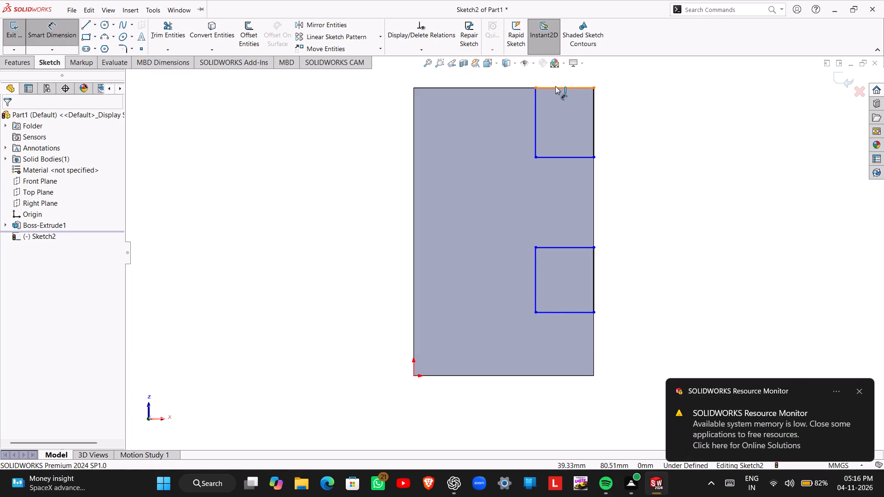
{"action": "left_click", "coordinate": [555, 86]}
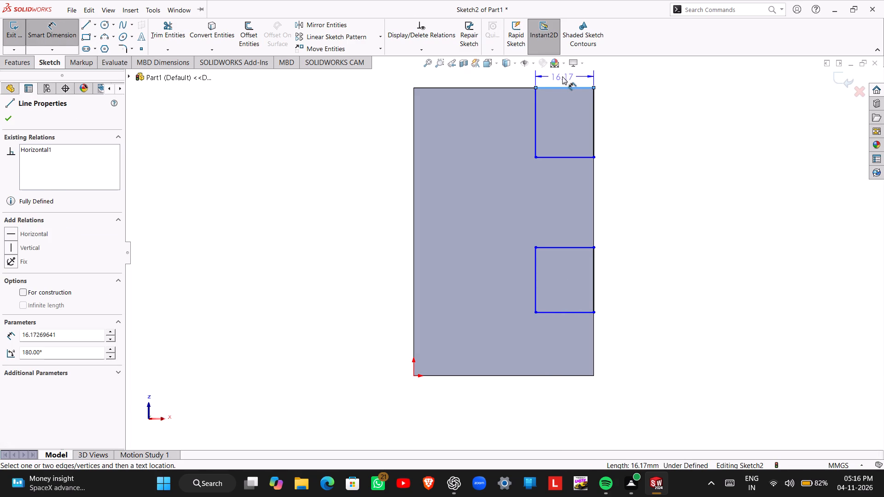
{"action": "left_click", "coordinate": [562, 76]}
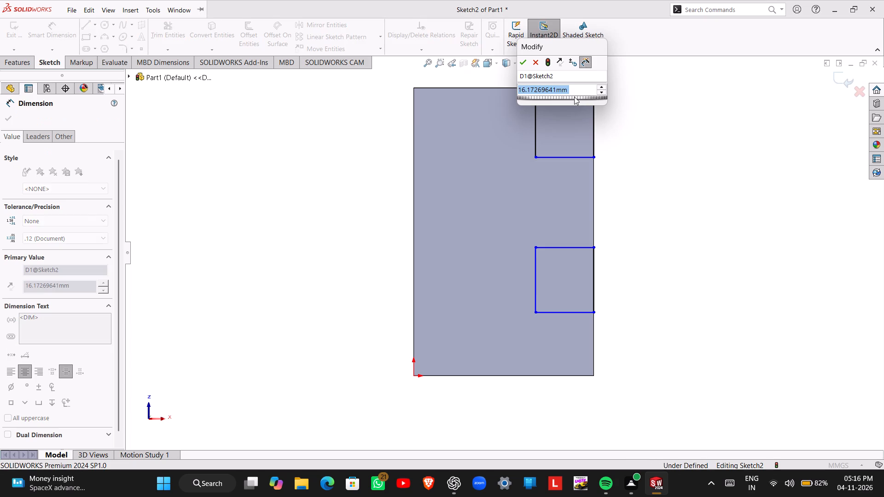
{"action": "type", "text": "15"}
{"action": "key", "text": "Return"}
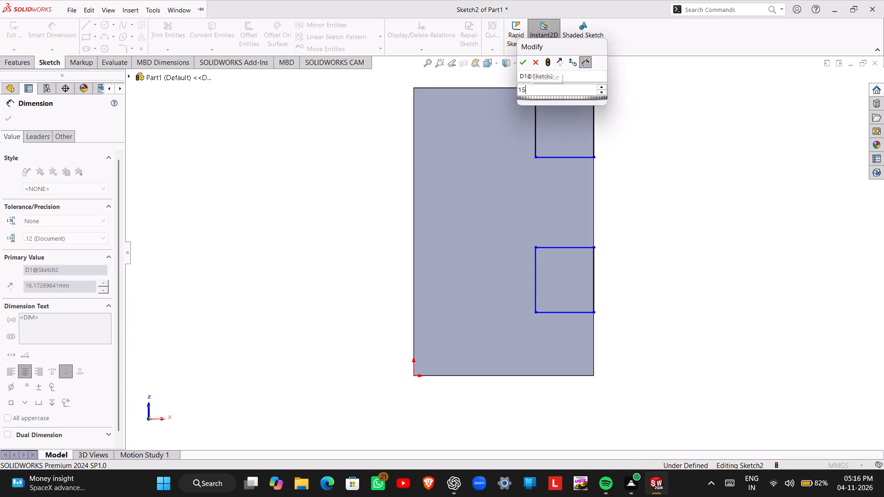
{"action": "left_click", "coordinate": [569, 158]}
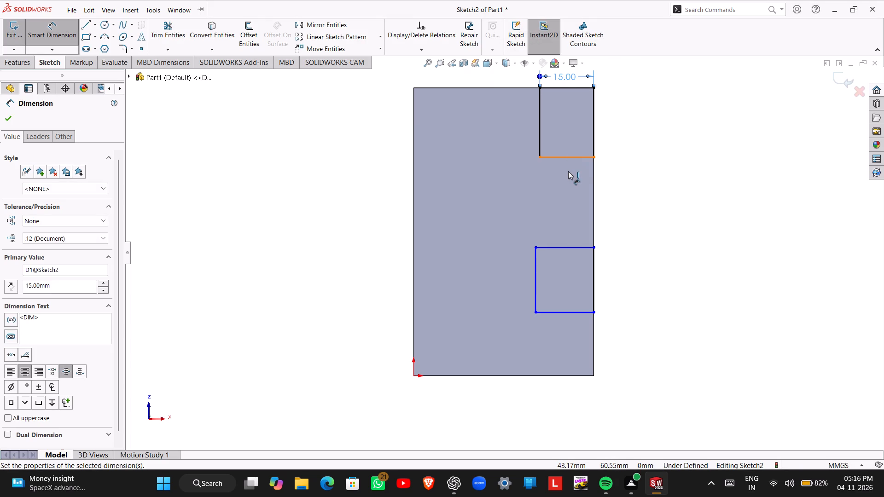
{"action": "key", "text": "Escape"}
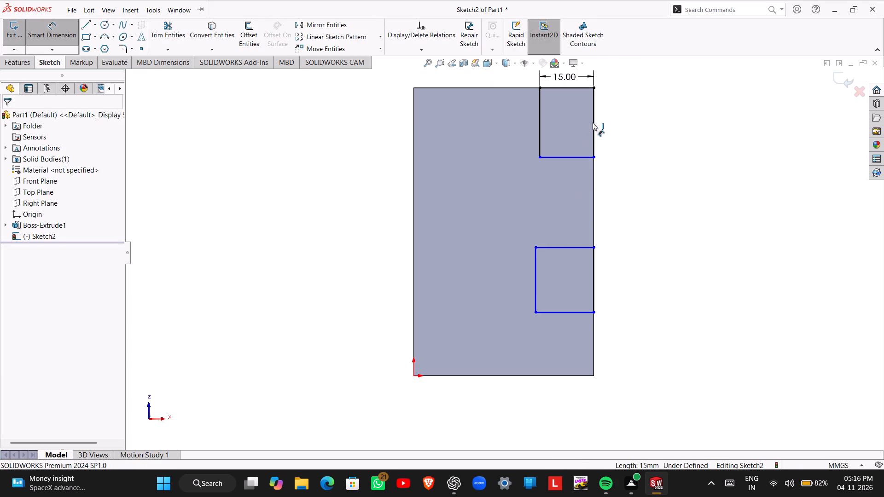
{"action": "left_click", "coordinate": [595, 122]}
{"action": "left_click", "coordinate": [615, 121]}
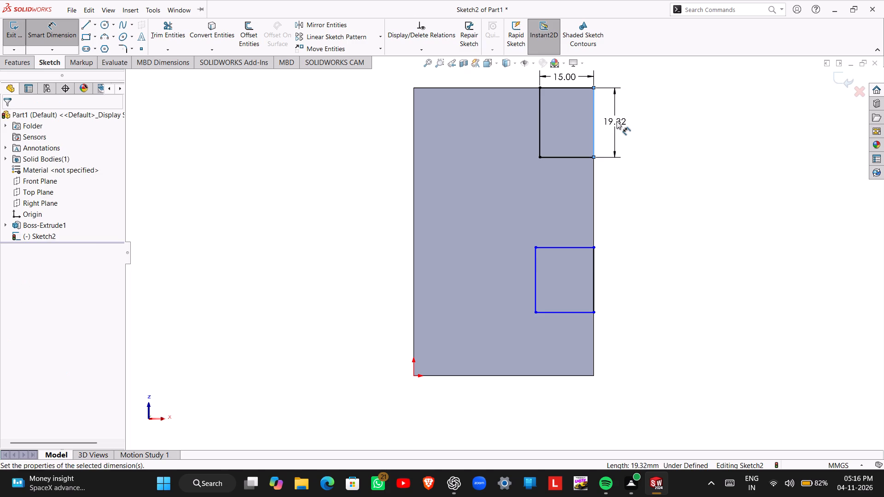
{"action": "type", "text": "20"}
{"action": "key", "text": "Return"}
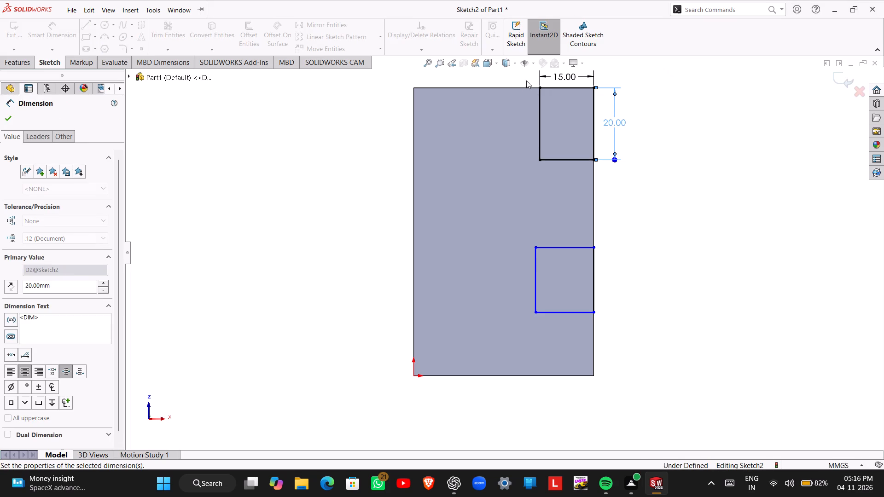
Dimension the second rectangle's near side 20 mm from the face's short edge at the origin.
{"action": "left_click", "coordinate": [540, 130]}
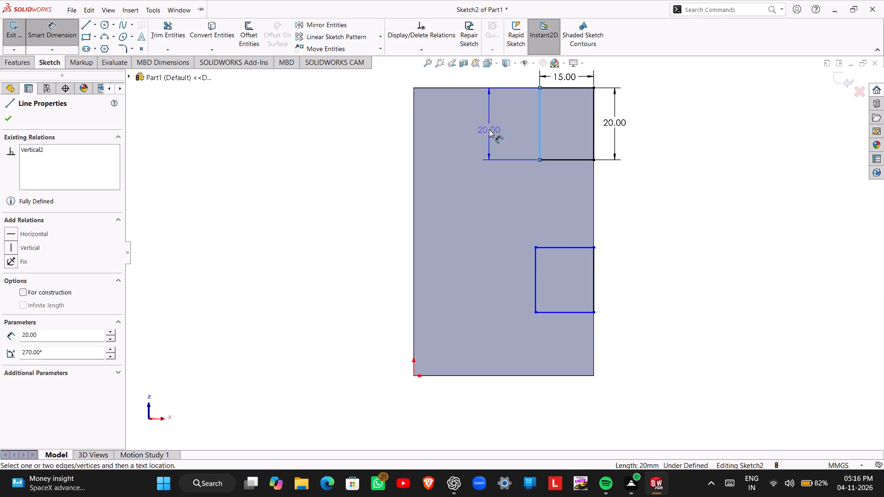
{"action": "key", "text": "Escape"}
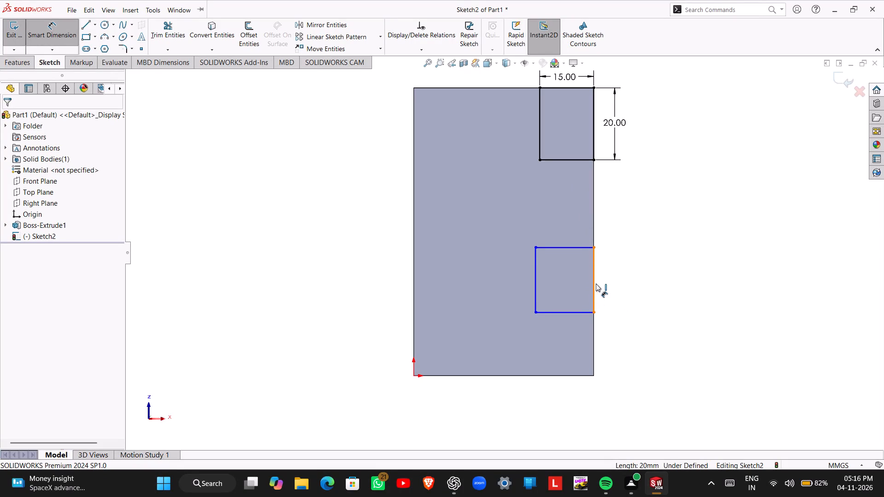
{"action": "left_click", "coordinate": [563, 375]}
{"action": "left_click", "coordinate": [568, 313]}
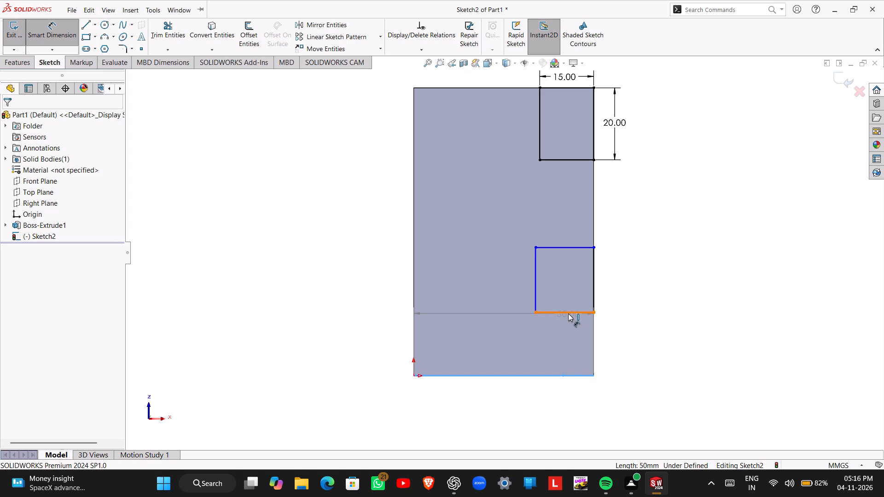
{"action": "left_click", "coordinate": [643, 346]}
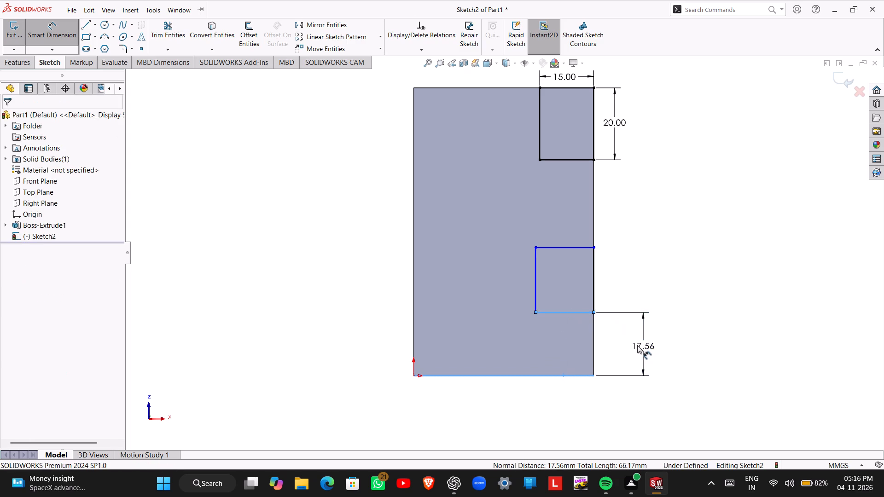
{"action": "type", "text": "20"}
{"action": "key", "text": "Return"}
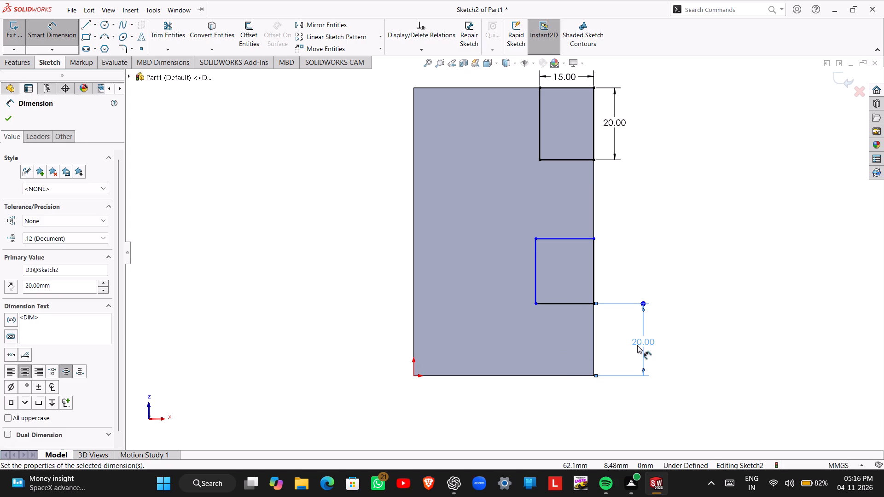
Dimension the second rectangle to 25 mm long and 12 mm wide.
{"action": "left_click", "coordinate": [593, 281]}
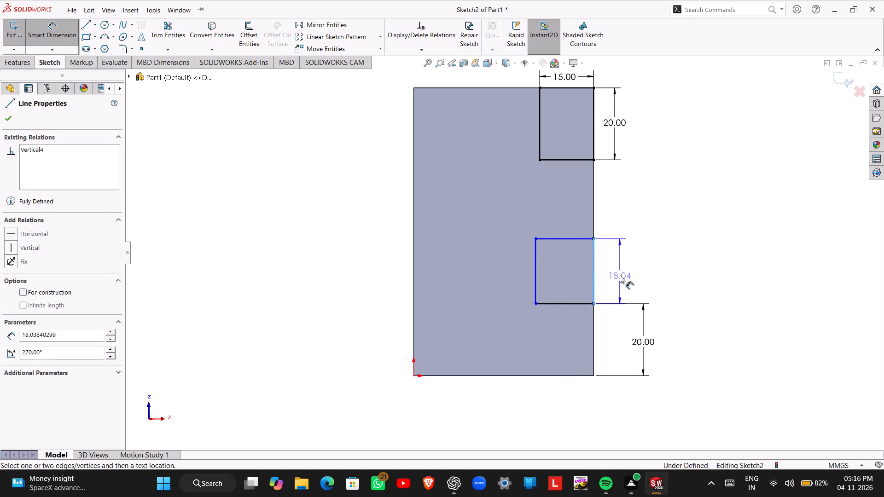
{"action": "left_click", "coordinate": [620, 275]}
{"action": "type", "text": "25"}
{"action": "key", "text": "Return"}
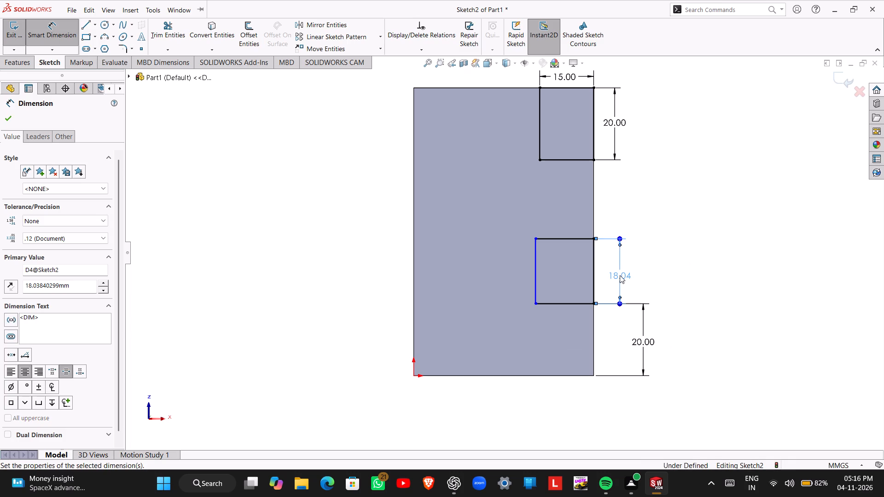
{"action": "left_click", "coordinate": [534, 272]}
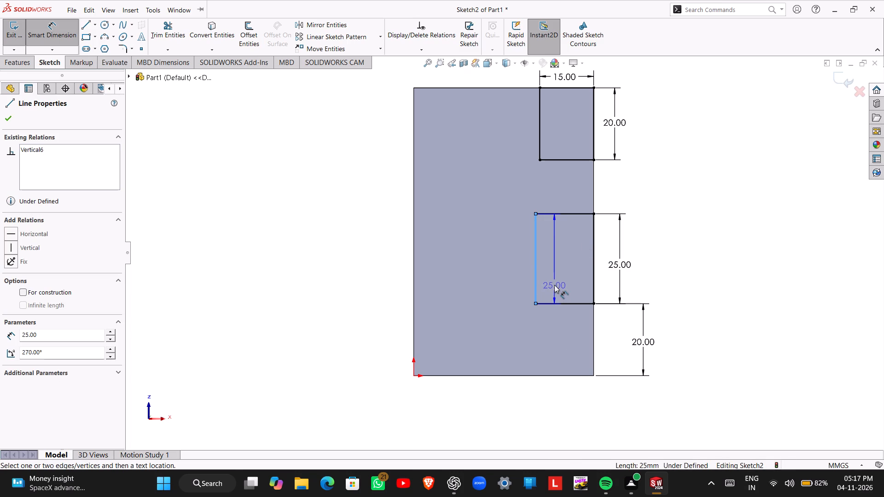
{"action": "key", "text": "Escape"}
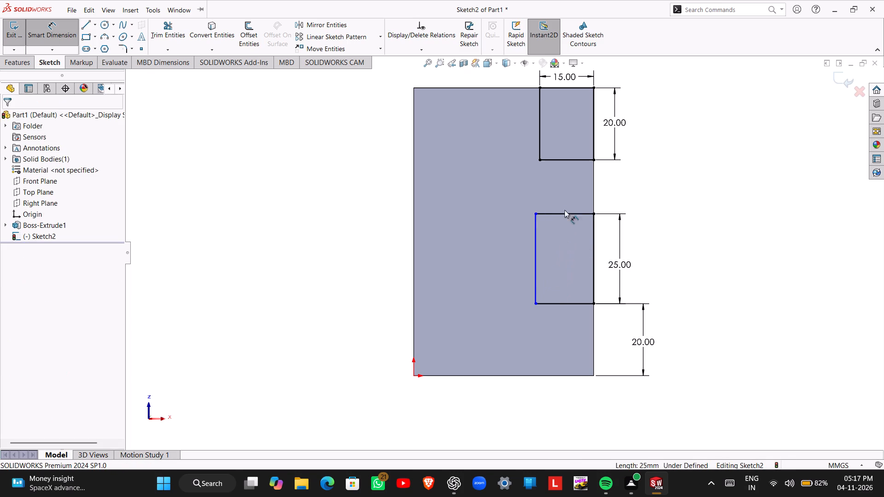
{"action": "left_click", "coordinate": [565, 214]}
{"action": "left_click", "coordinate": [572, 244]}
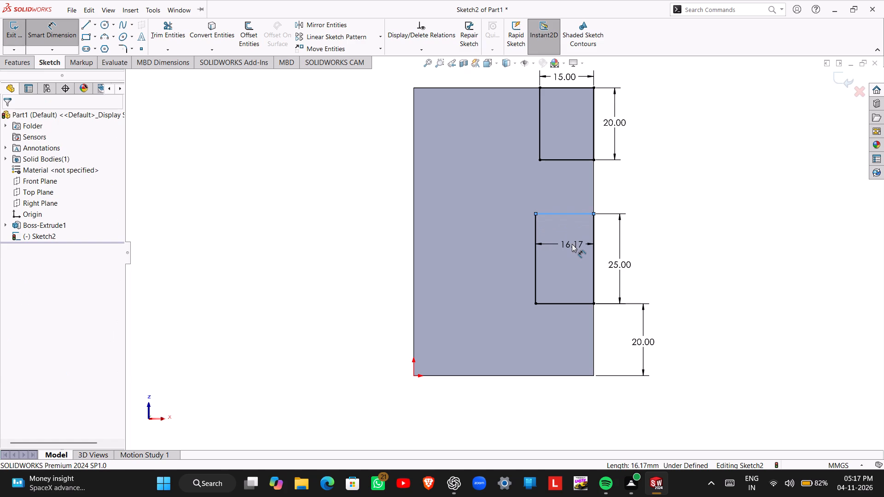
{"action": "type", "text": "12"}
{"action": "key", "text": "Return"}
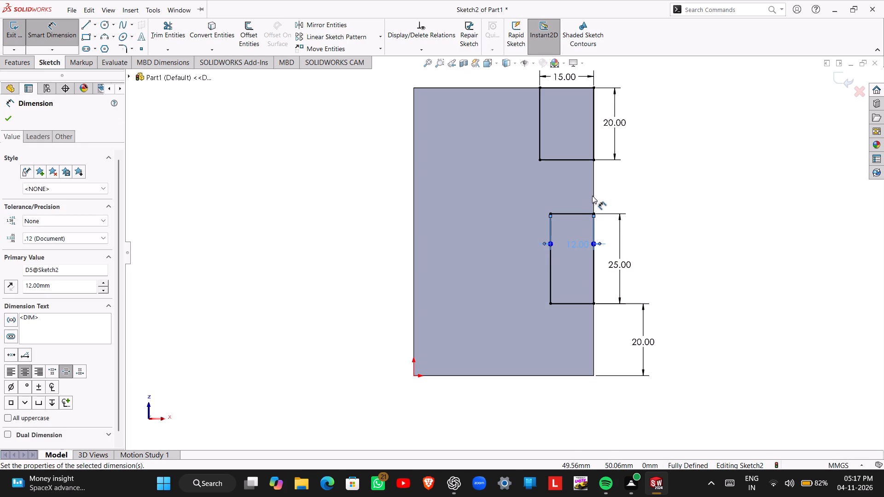
{"action": "key", "text": "Escape"}
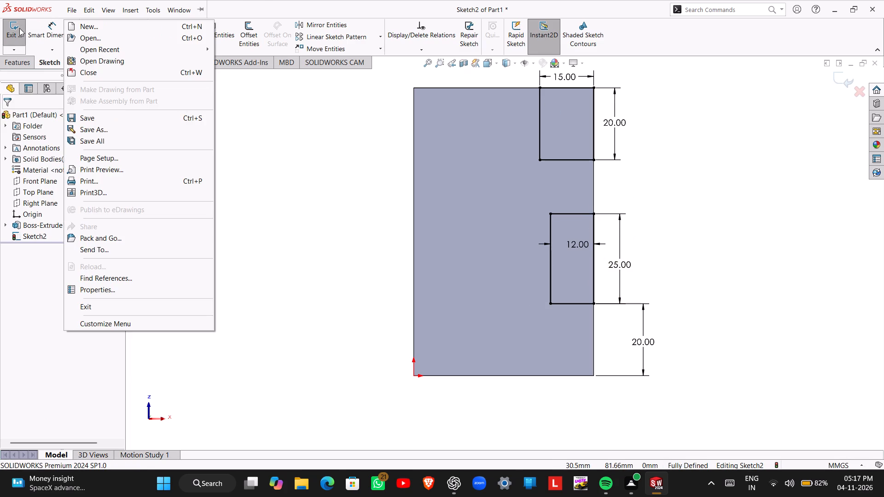
Exit the sketch and cut-extrude both rectangles through the block with a blind depth of 80 mm.
{"action": "left_click", "coordinate": [19, 28]}
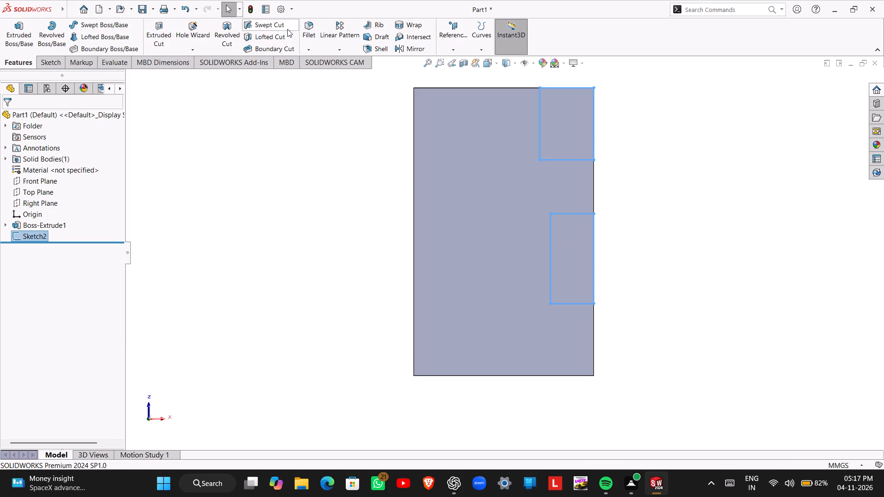
{"action": "left_click", "coordinate": [164, 28]}
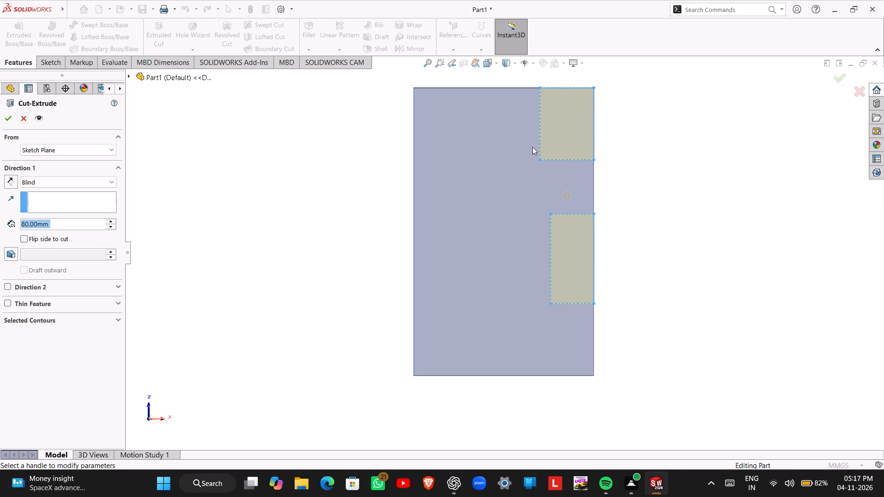
{"action": "middle_click_drag", "start_coordinate": [790, 224], "coordinate": [757, 292]}
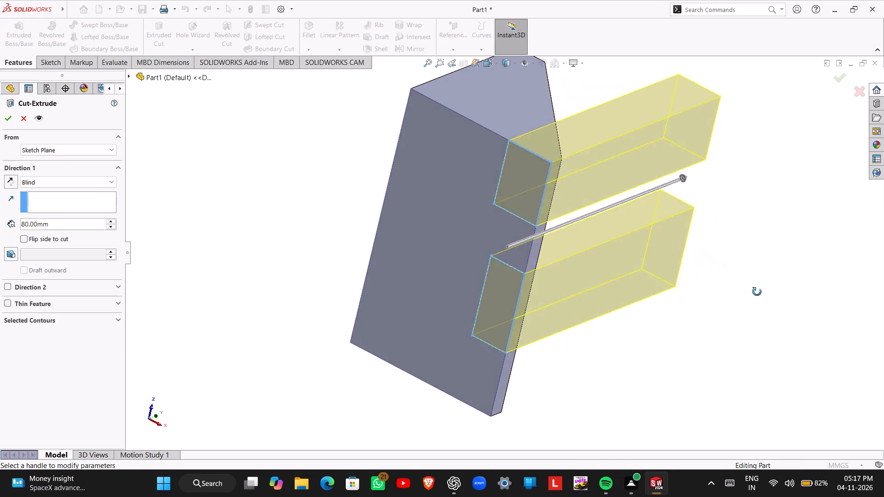
{"action": "middle_click_drag", "start_coordinate": [757, 292], "coordinate": [762, 352]}
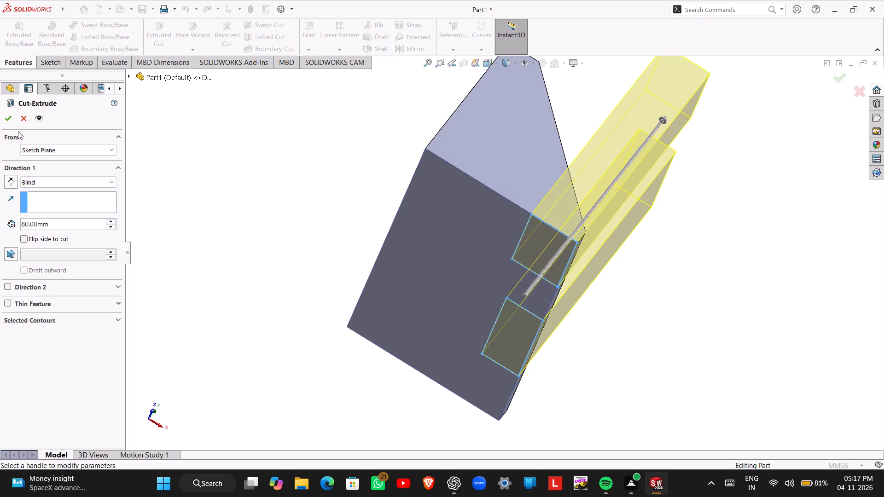
{"action": "left_click", "coordinate": [7, 116]}
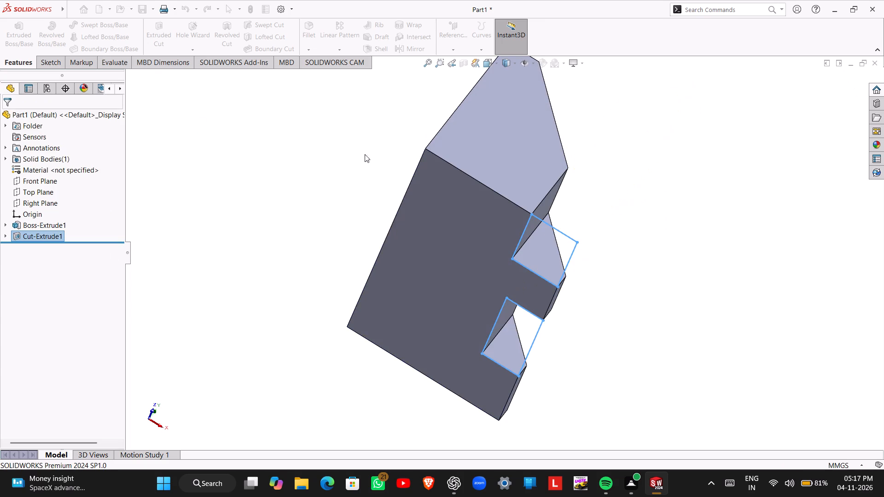
Start a new sketch on the block's sloped-profile end face beside the corner cut.
{"action": "middle_click_drag", "start_coordinate": [394, 155], "coordinate": [295, 185]}
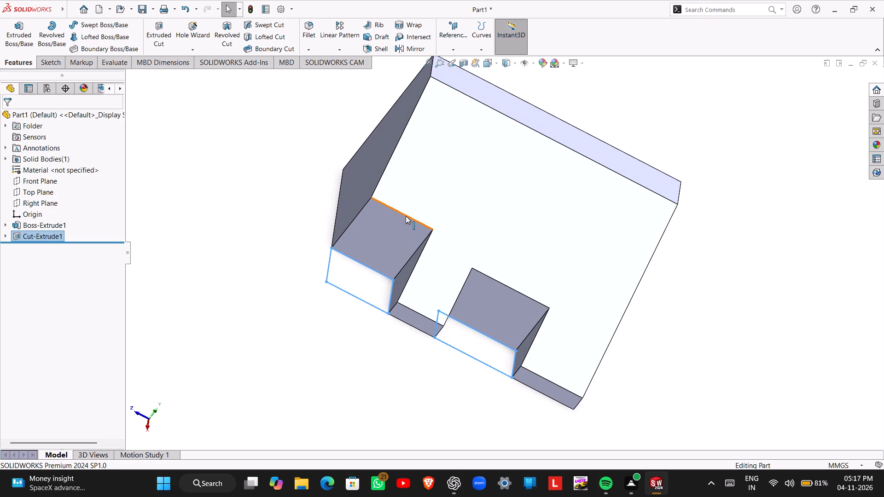
{"action": "middle_click_drag", "start_coordinate": [406, 216], "coordinate": [495, 291]}
{"action": "left_click", "coordinate": [475, 265]}
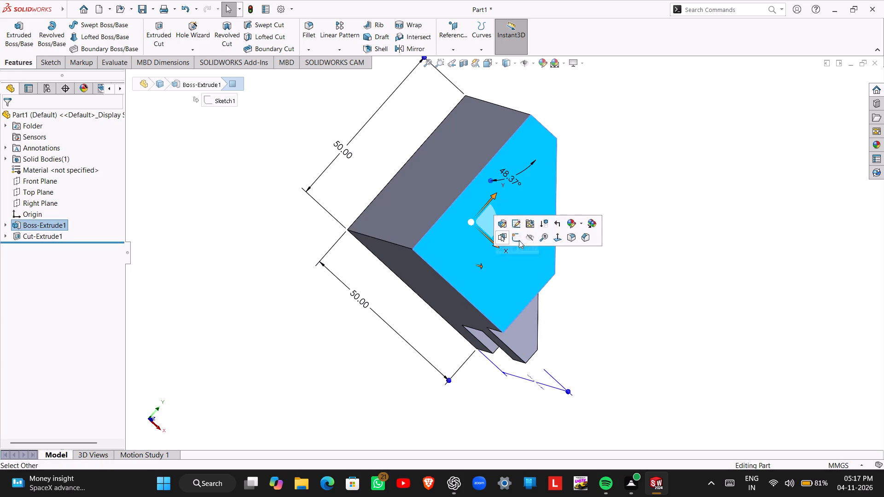
{"action": "left_click", "coordinate": [516, 237]}
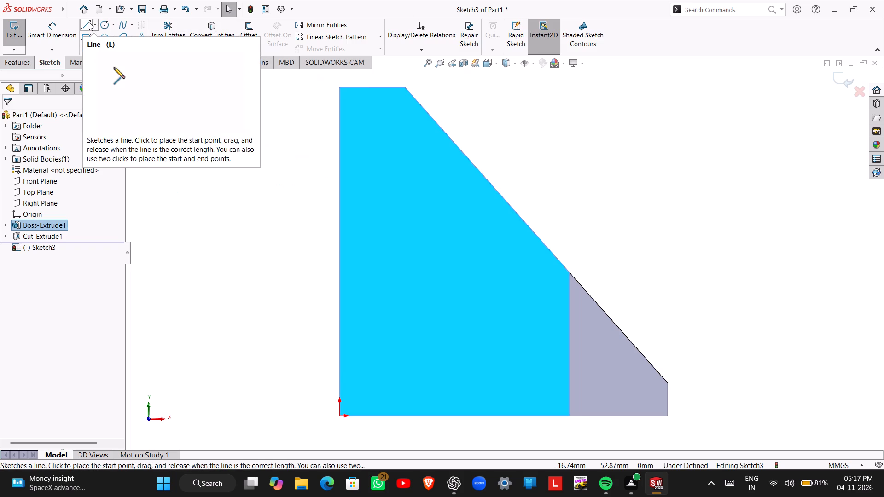
Sketch a circle of about 7.4 mm radius on the end face, centred about 15.6 mm across and 18.1 mm up from the origin.
{"action": "left_click", "coordinate": [105, 24]}
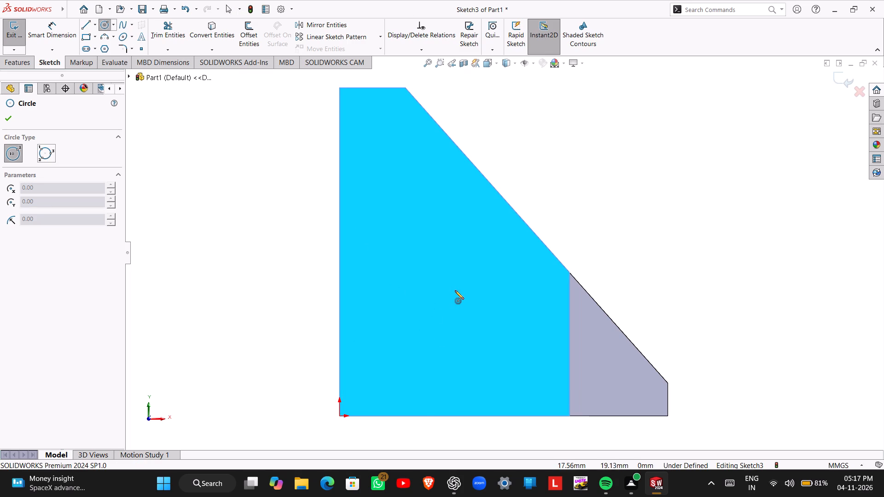
{"action": "left_click", "coordinate": [442, 297]}
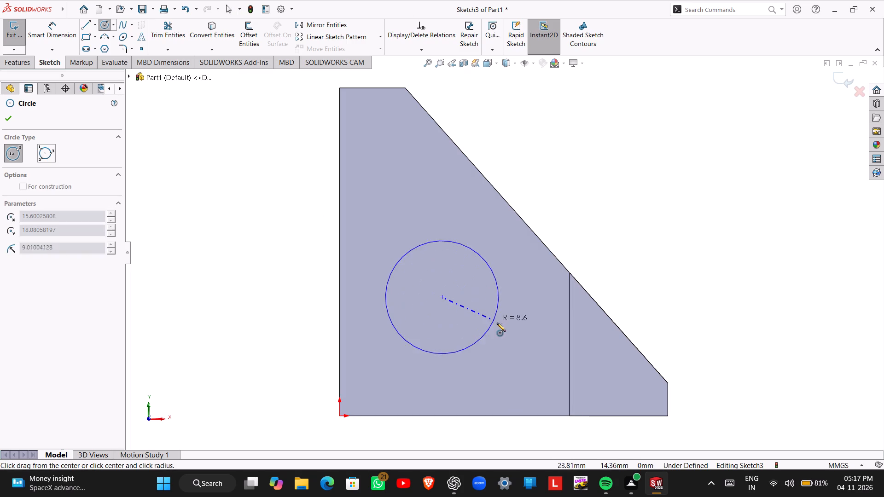
{"action": "left_click", "coordinate": [487, 317]}
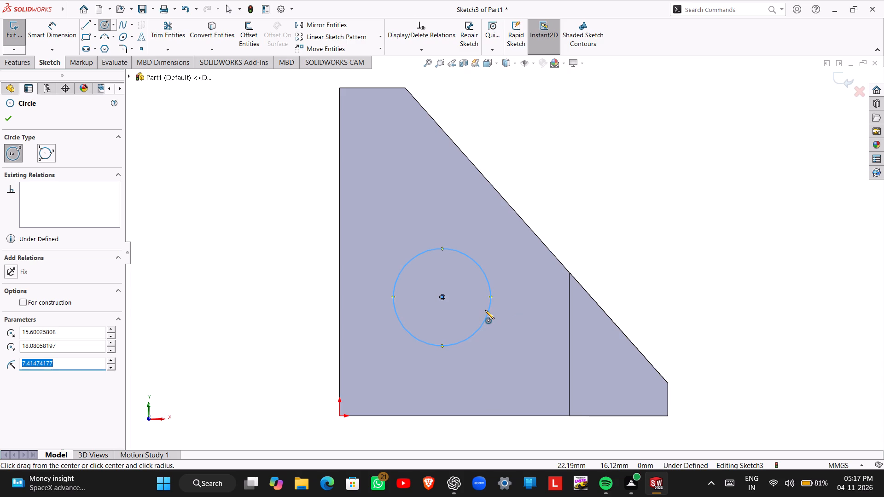
{"action": "key", "text": "Escape"}
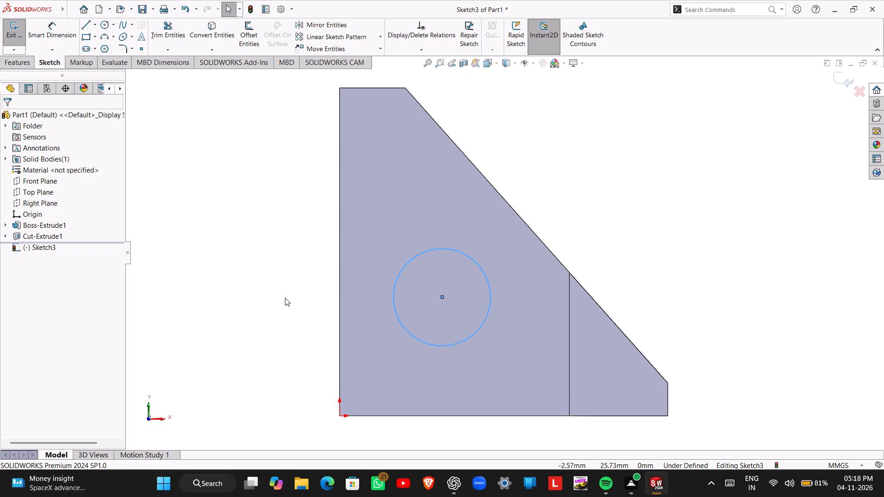
Dimension the circle's centre 17 mm above the face's bottom edge.
{"action": "right_click_drag", "start_coordinate": [228, 323], "coordinate": [227, 219]}
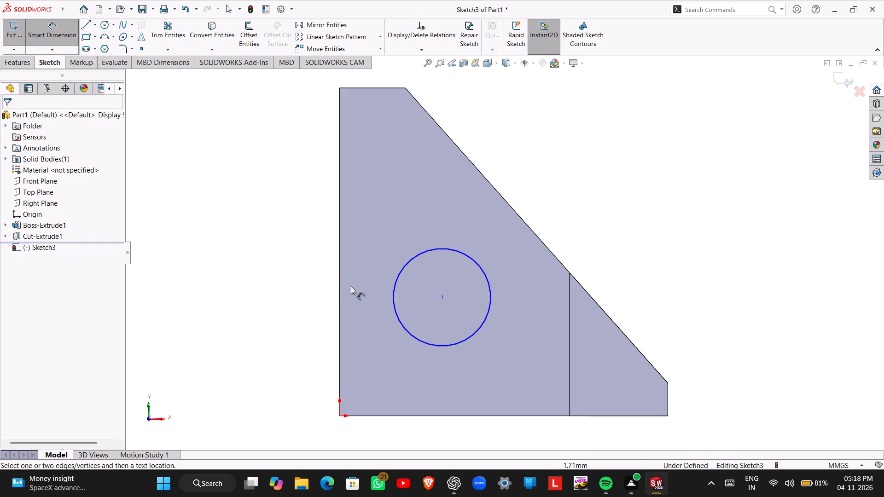
{"action": "left_click", "coordinate": [442, 297]}
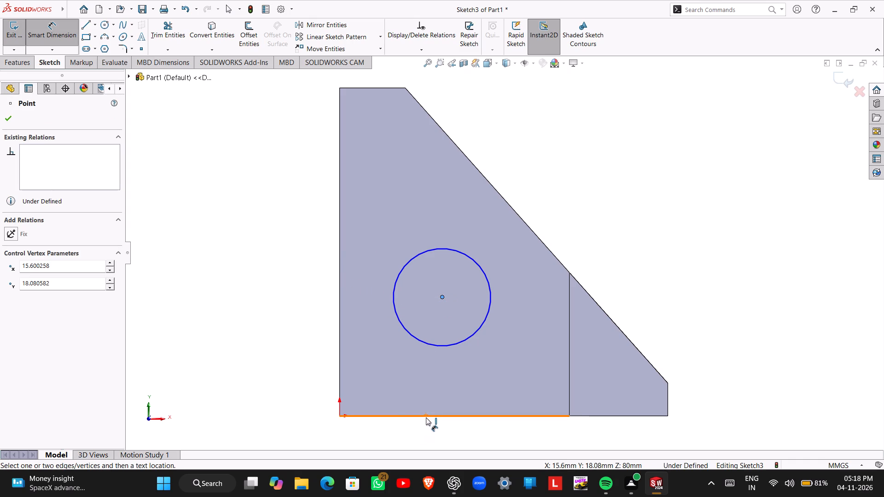
{"action": "left_click", "coordinate": [426, 417]}
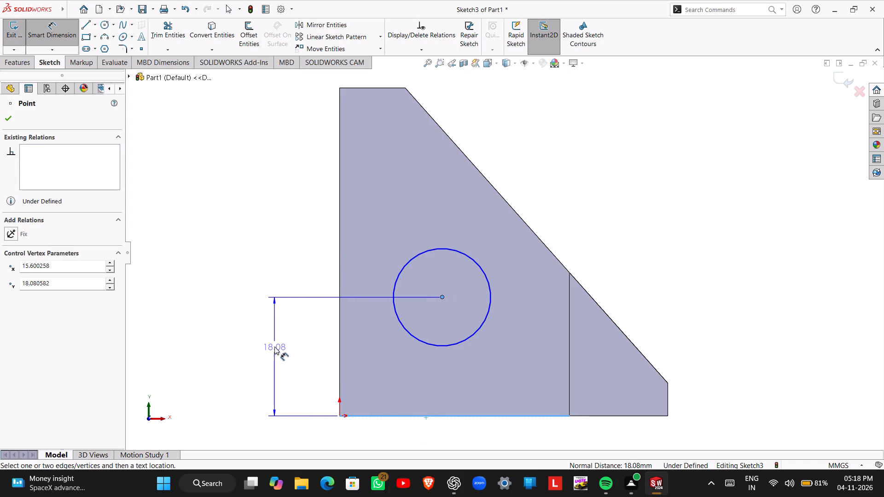
{"action": "left_click", "coordinate": [274, 347]}
{"action": "key", "text": "1"}
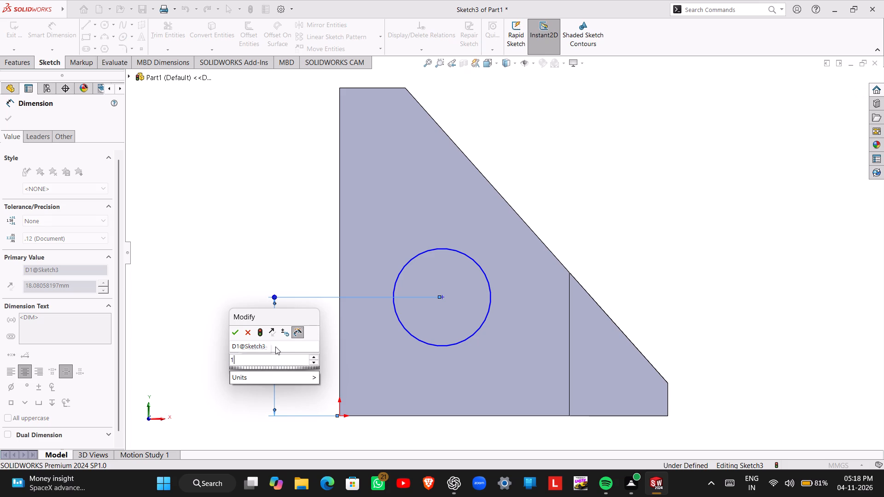
{"action": "key", "text": "7"}
{"action": "key", "text": "Return"}
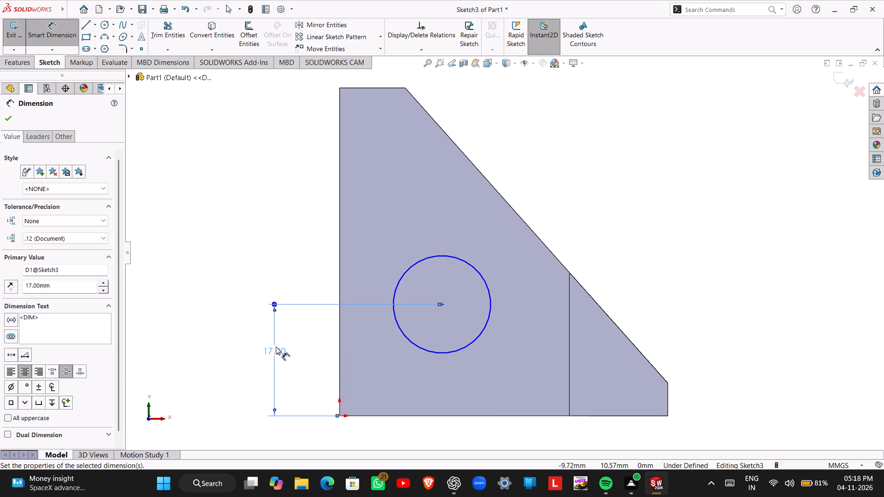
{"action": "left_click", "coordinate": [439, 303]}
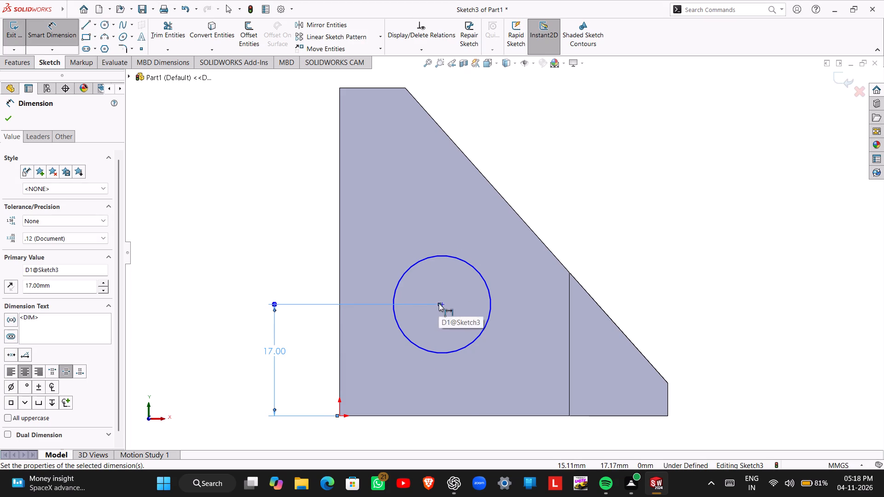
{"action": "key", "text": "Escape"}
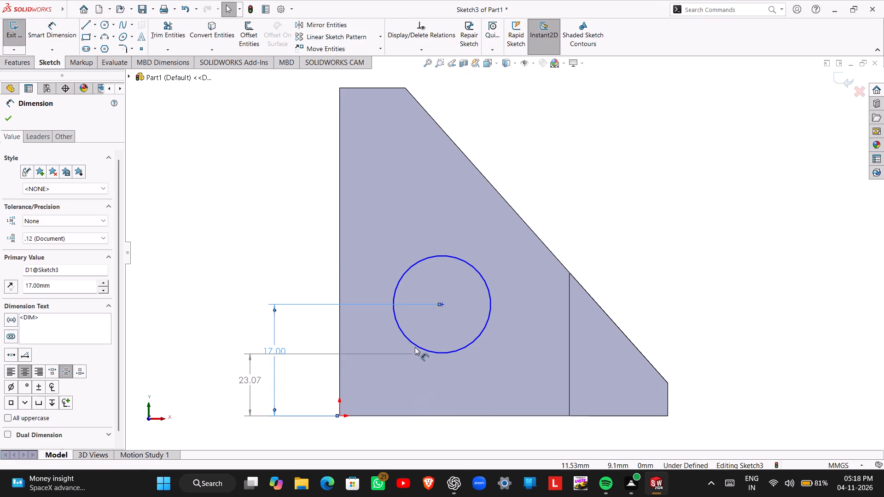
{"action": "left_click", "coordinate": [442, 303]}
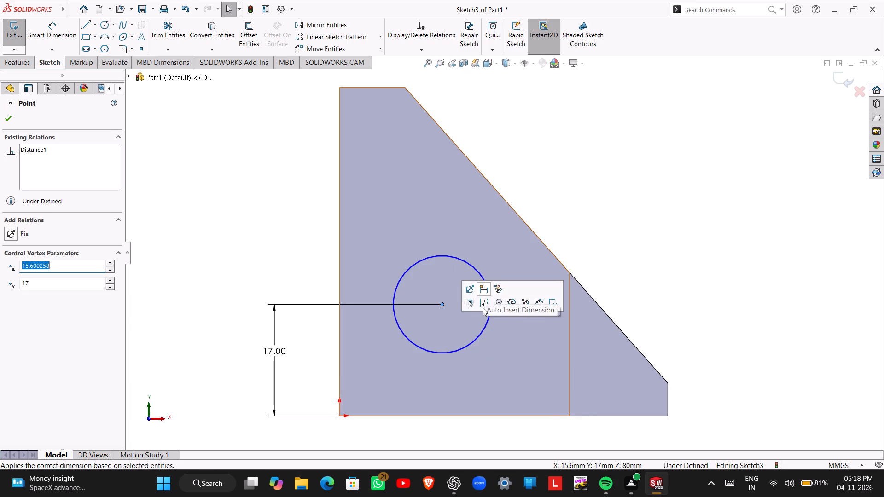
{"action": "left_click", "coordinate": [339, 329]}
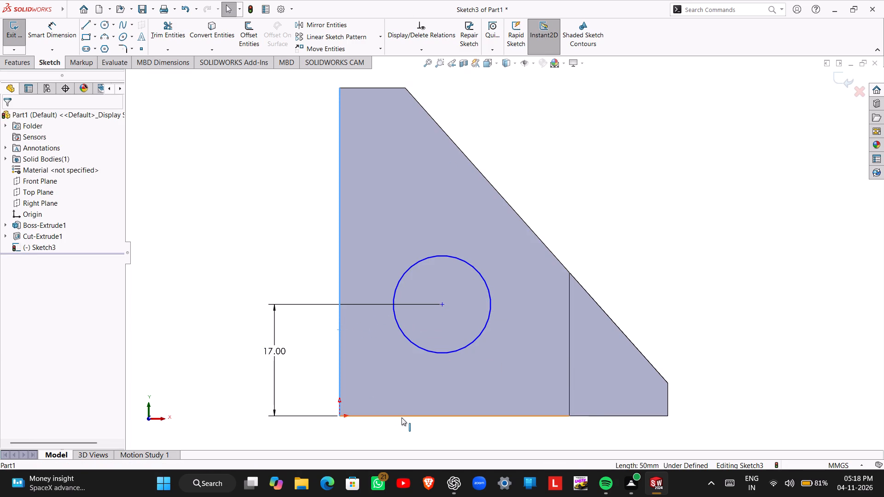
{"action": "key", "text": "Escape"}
Dimension the circle's centre 15 mm from the end face's long vertical edge.
{"action": "right_click_drag", "start_coordinate": [783, 419], "coordinate": [782, 312]}
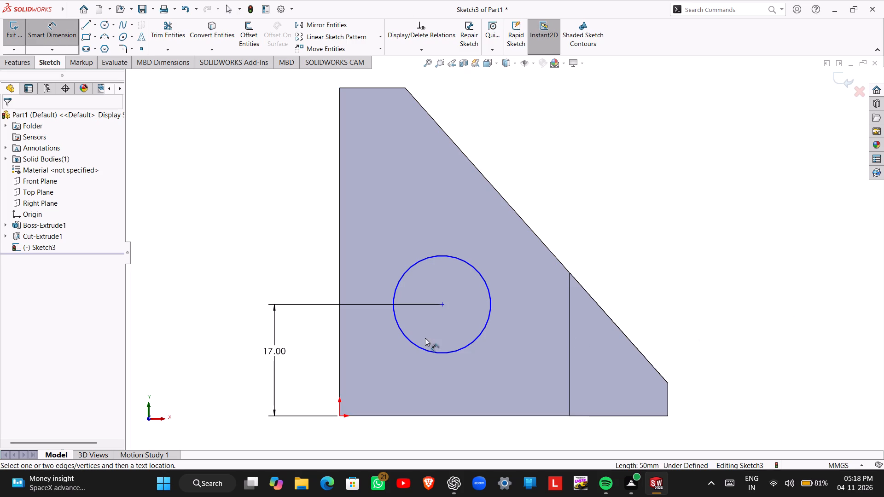
{"action": "left_click", "coordinate": [443, 304]}
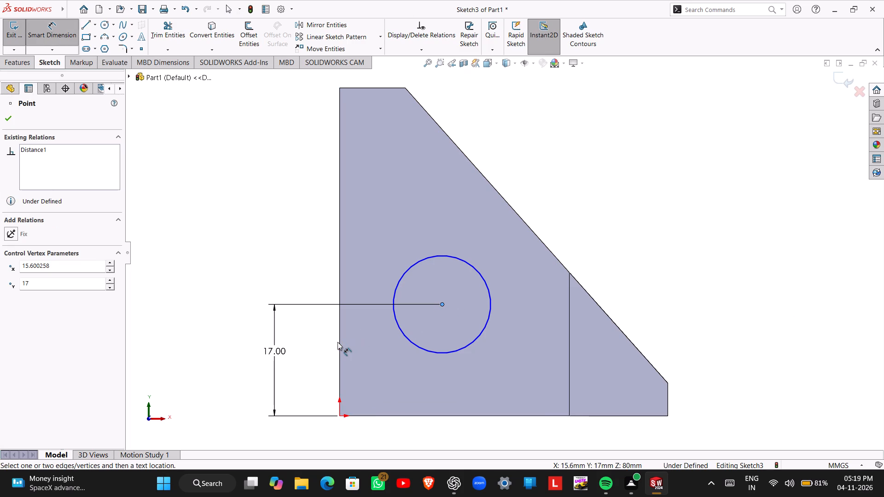
{"action": "left_click", "coordinate": [337, 342]}
{"action": "left_click", "coordinate": [339, 342]}
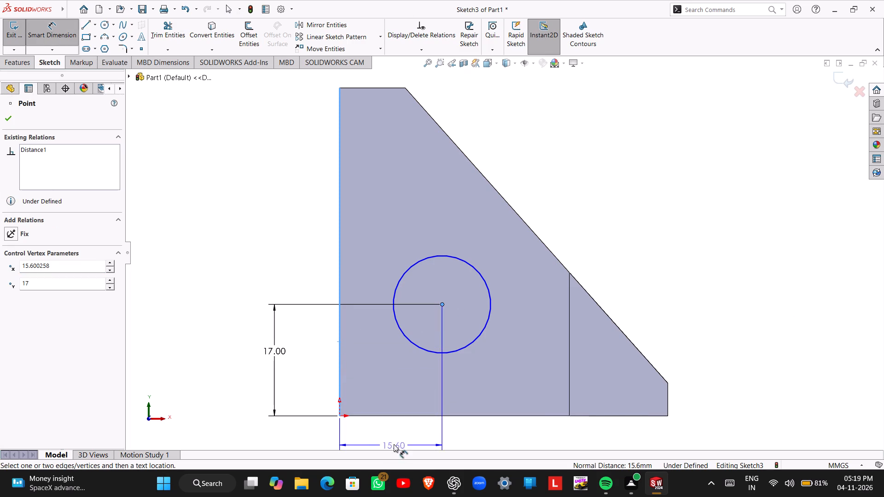
{"action": "left_click", "coordinate": [395, 433]}
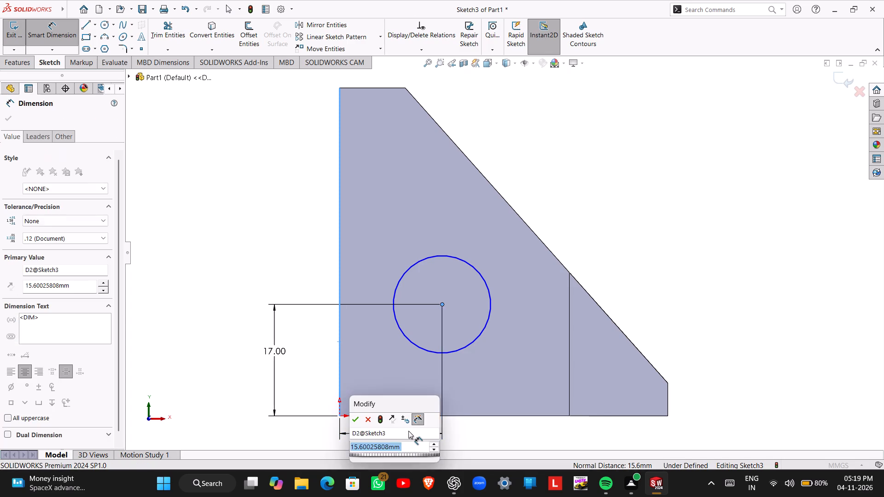
{"action": "type", "text": "15"}
{"action": "key", "text": "Return"}
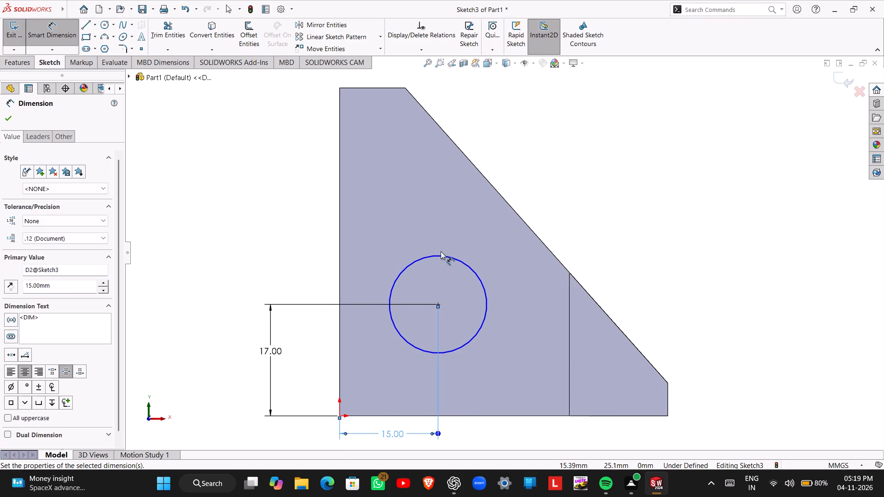
Dimension the circle's diameter as 15 mm.
{"action": "left_click", "coordinate": [439, 255]}
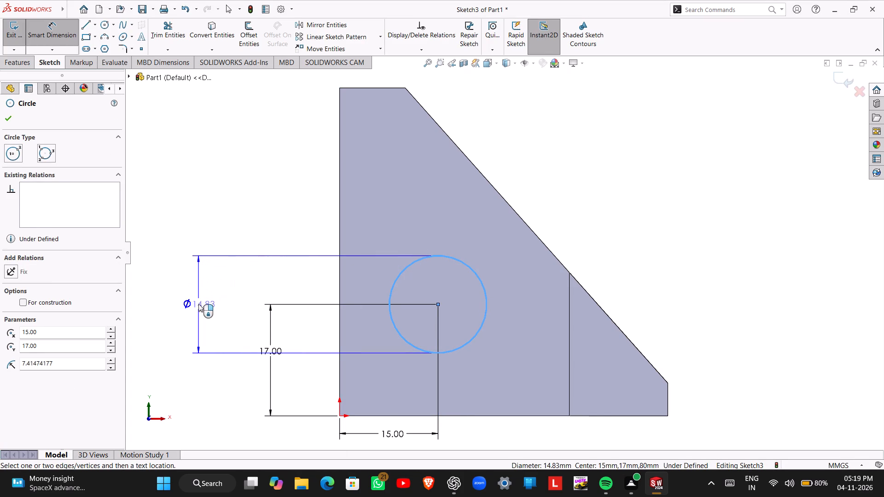
{"action": "left_click", "coordinate": [198, 304]}
{"action": "type", "text": "15"}
{"action": "key", "text": "Return"}
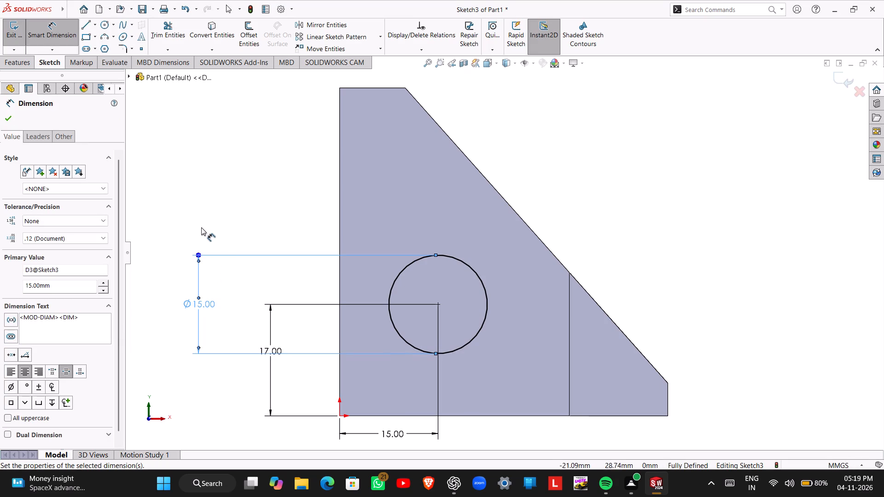
Exit the sketch and cut-extrude the circle into the block with a blind depth of 40 mm.
{"action": "left_click", "coordinate": [20, 30]}
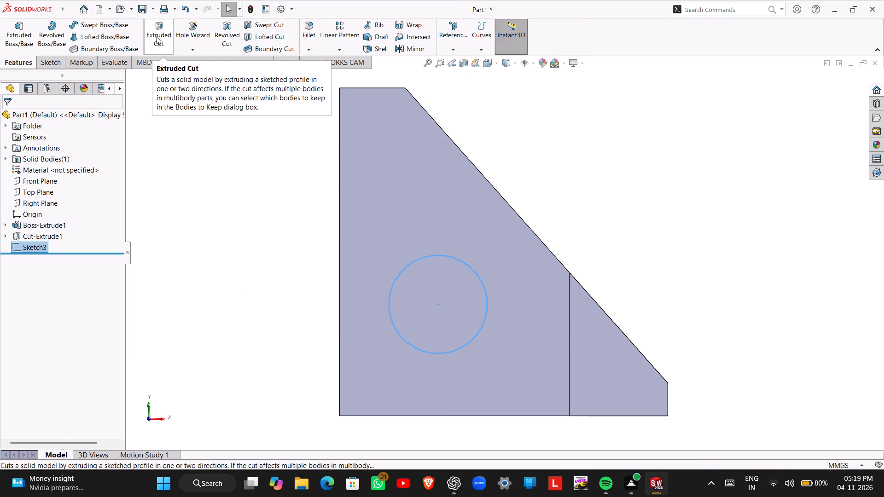
{"action": "left_click", "coordinate": [157, 36]}
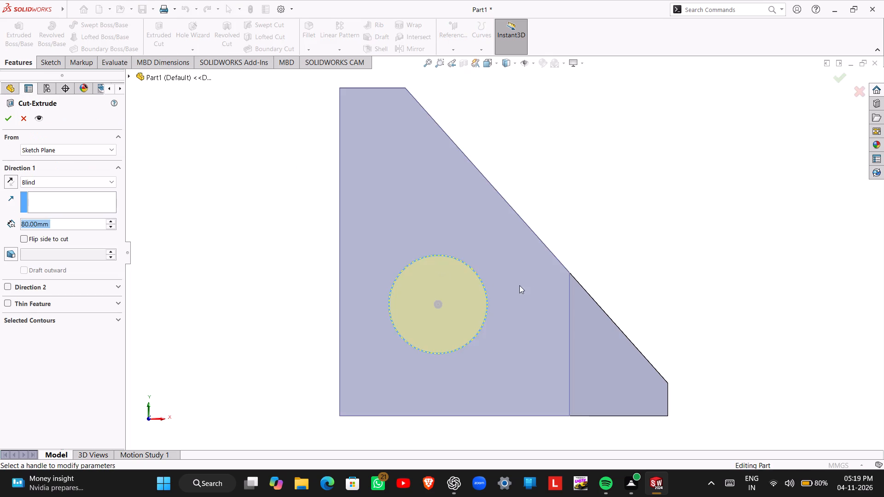
{"action": "scroll", "coordinate": [530, 288], "scroll_direction": "up", "scroll_amount": 1}
{"action": "middle_click_drag", "start_coordinate": [530, 288], "coordinate": [498, 303]}
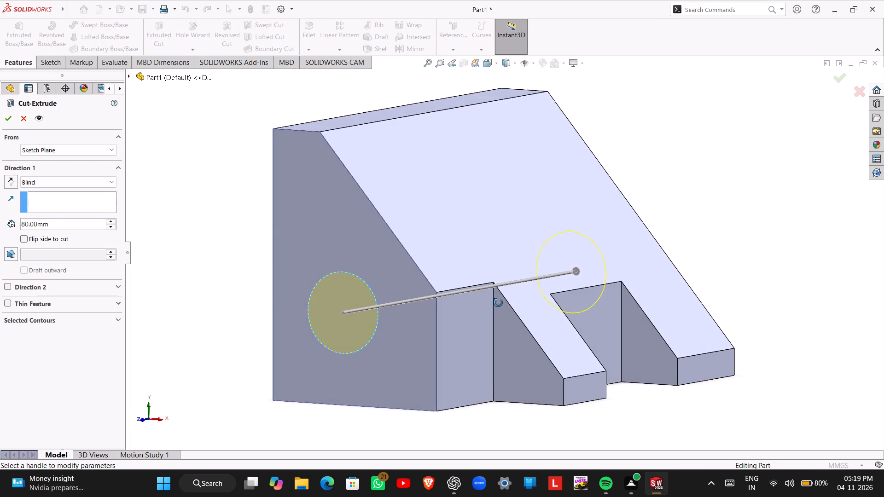
{"action": "middle_click_drag", "start_coordinate": [498, 303], "coordinate": [499, 303]}
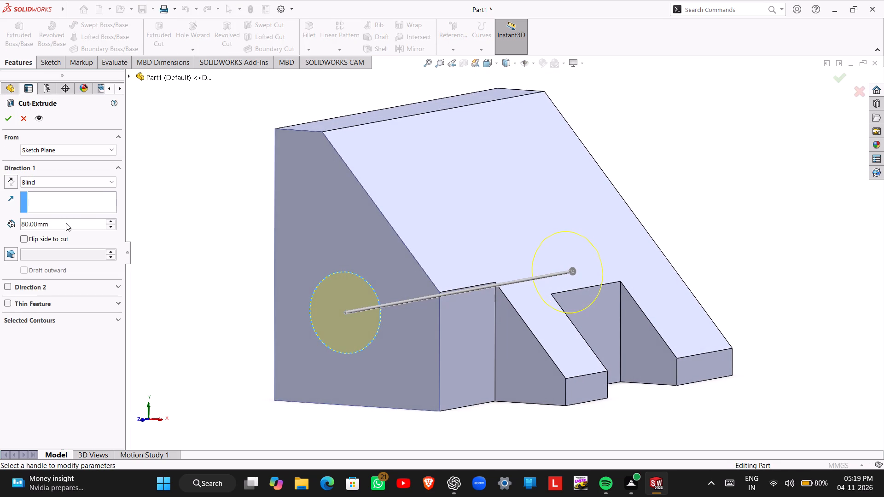
{"action": "double_click", "coordinate": [66, 223]}
{"action": "type", "text": "40"}
{"action": "key", "text": "Return"}
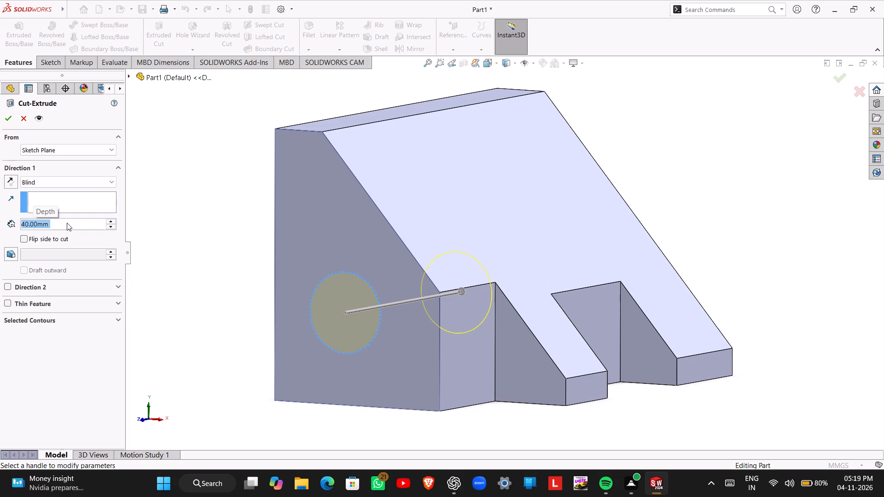
{"action": "key", "text": "Return"}
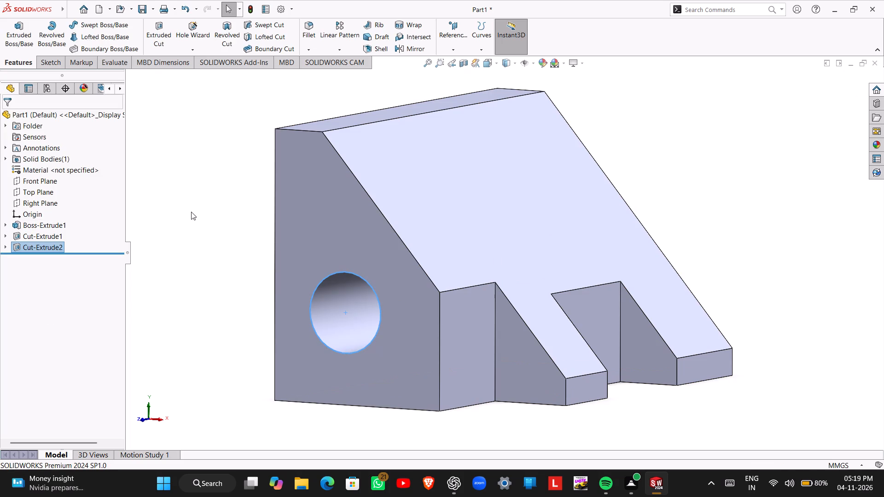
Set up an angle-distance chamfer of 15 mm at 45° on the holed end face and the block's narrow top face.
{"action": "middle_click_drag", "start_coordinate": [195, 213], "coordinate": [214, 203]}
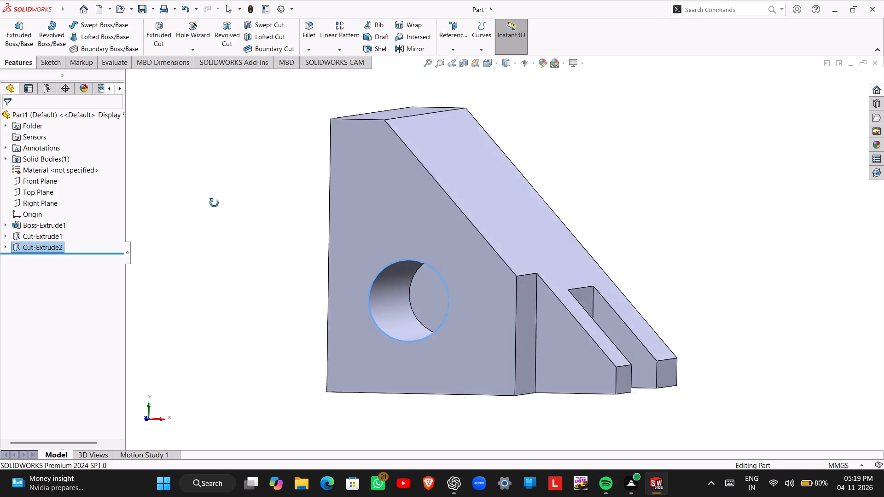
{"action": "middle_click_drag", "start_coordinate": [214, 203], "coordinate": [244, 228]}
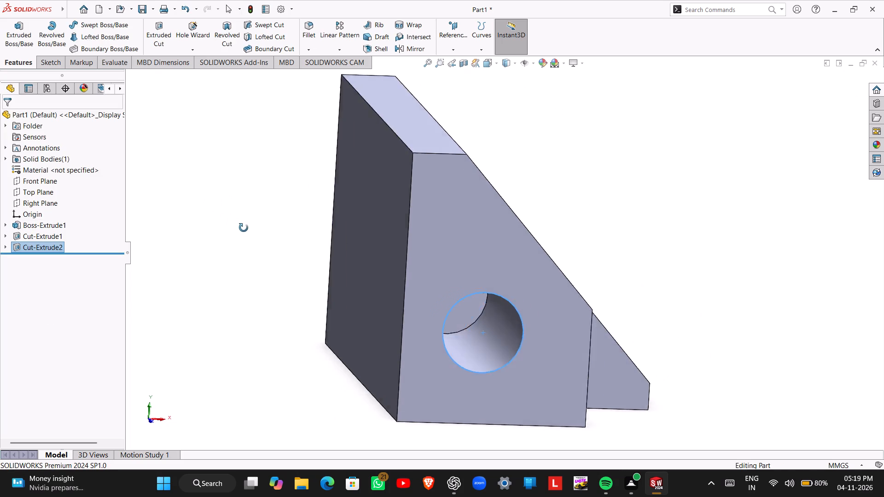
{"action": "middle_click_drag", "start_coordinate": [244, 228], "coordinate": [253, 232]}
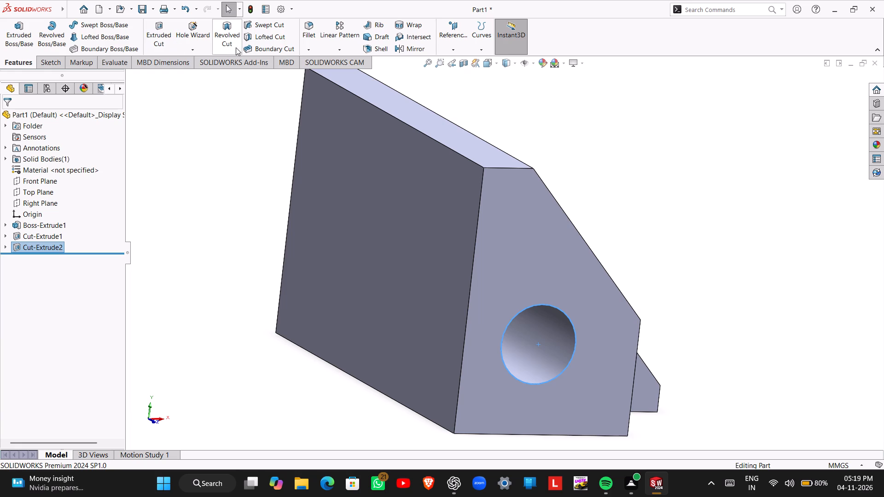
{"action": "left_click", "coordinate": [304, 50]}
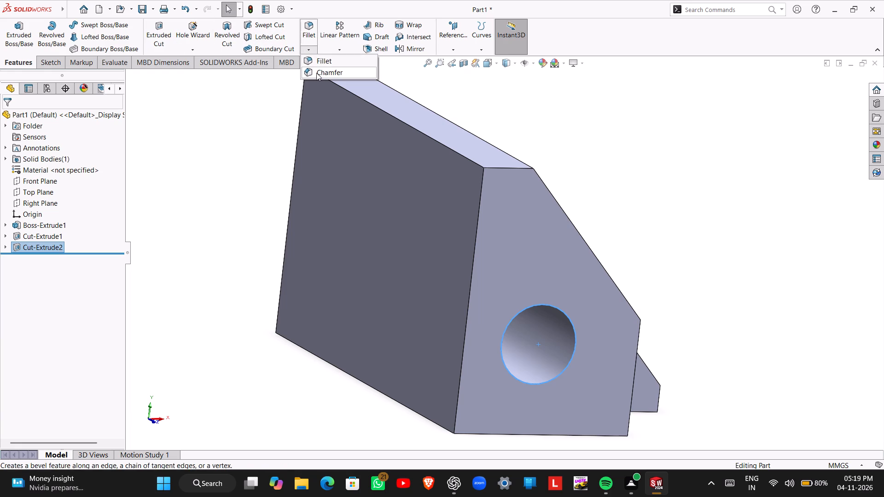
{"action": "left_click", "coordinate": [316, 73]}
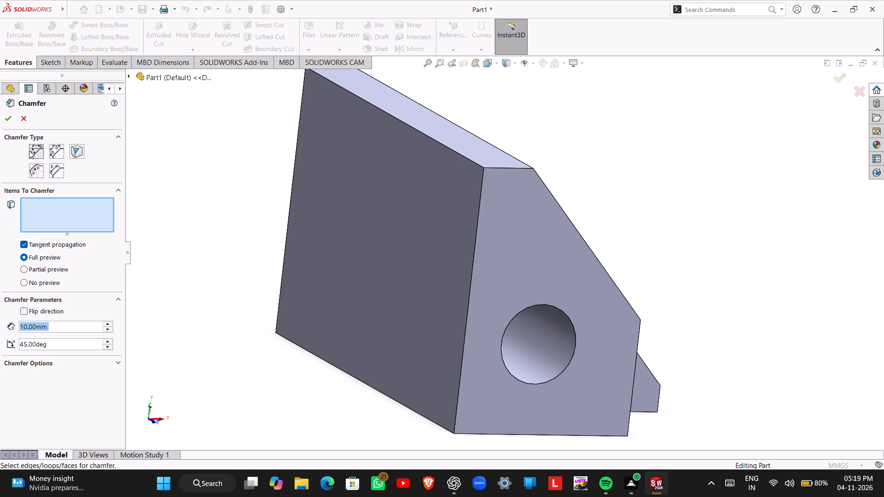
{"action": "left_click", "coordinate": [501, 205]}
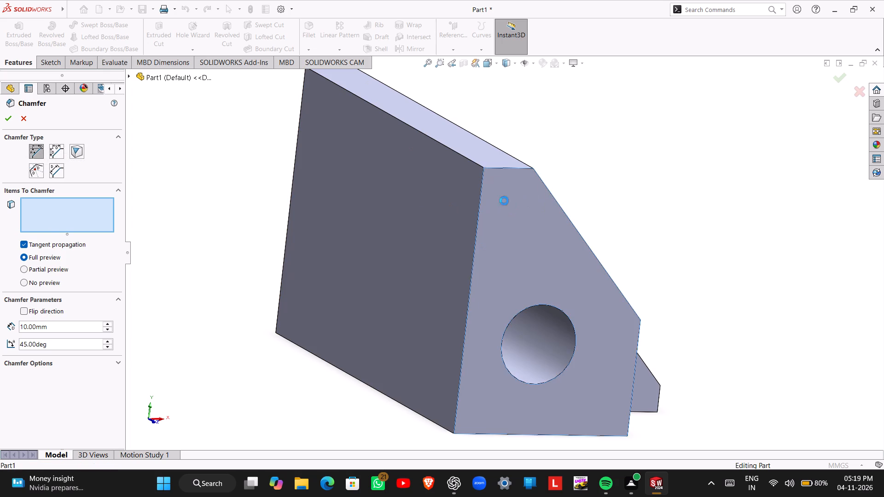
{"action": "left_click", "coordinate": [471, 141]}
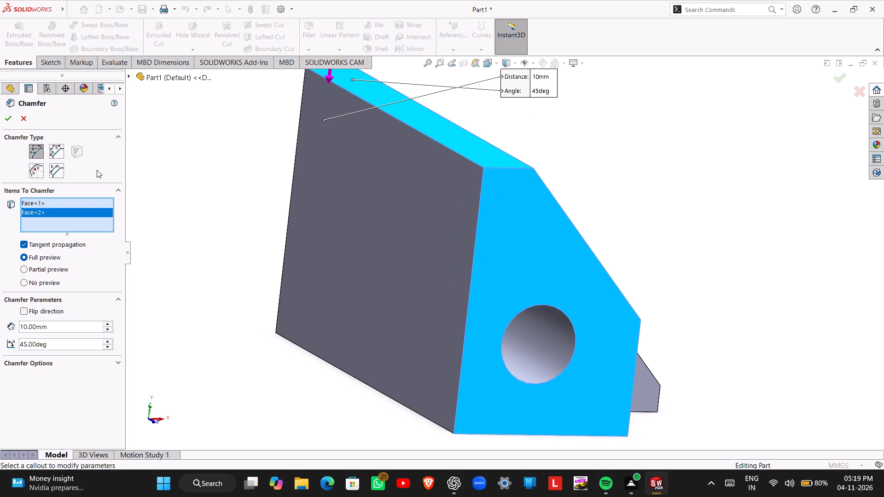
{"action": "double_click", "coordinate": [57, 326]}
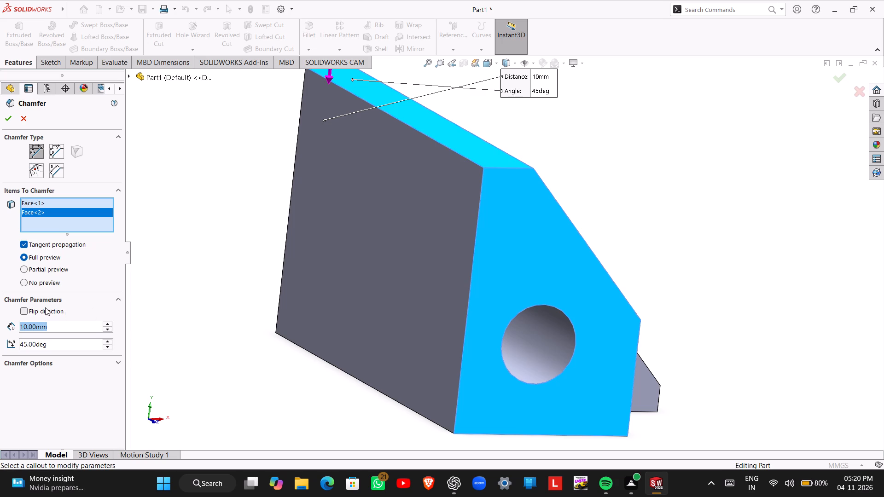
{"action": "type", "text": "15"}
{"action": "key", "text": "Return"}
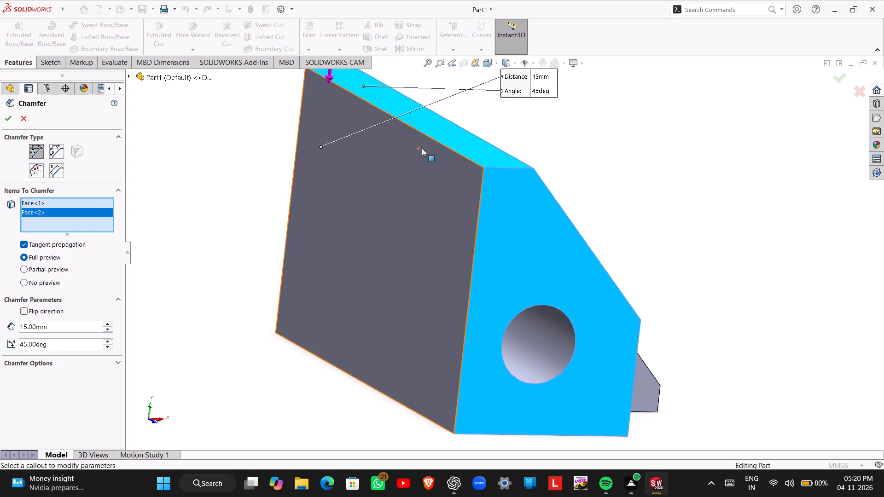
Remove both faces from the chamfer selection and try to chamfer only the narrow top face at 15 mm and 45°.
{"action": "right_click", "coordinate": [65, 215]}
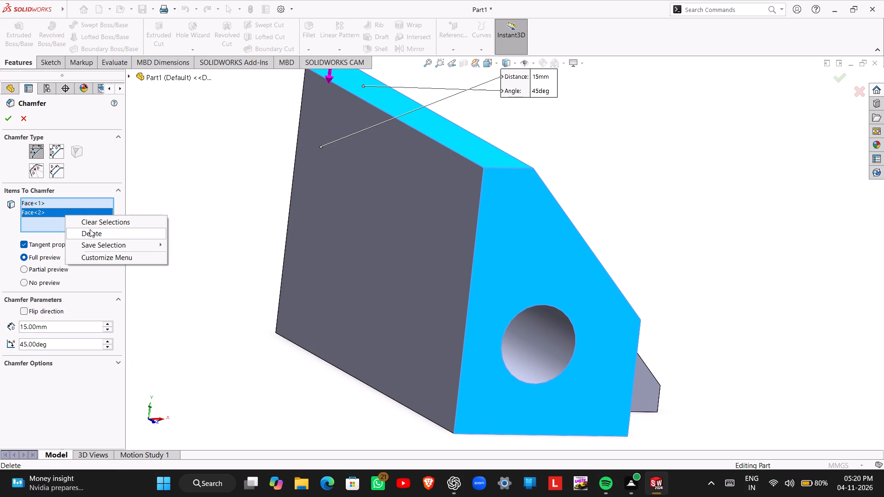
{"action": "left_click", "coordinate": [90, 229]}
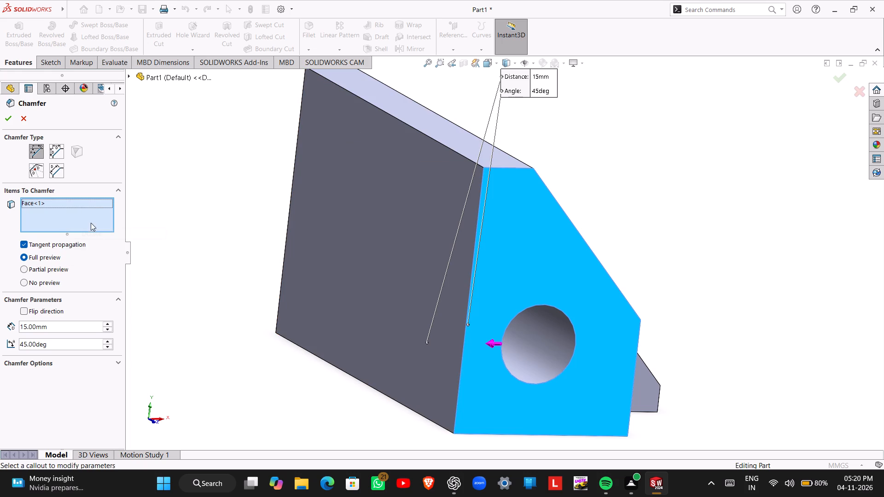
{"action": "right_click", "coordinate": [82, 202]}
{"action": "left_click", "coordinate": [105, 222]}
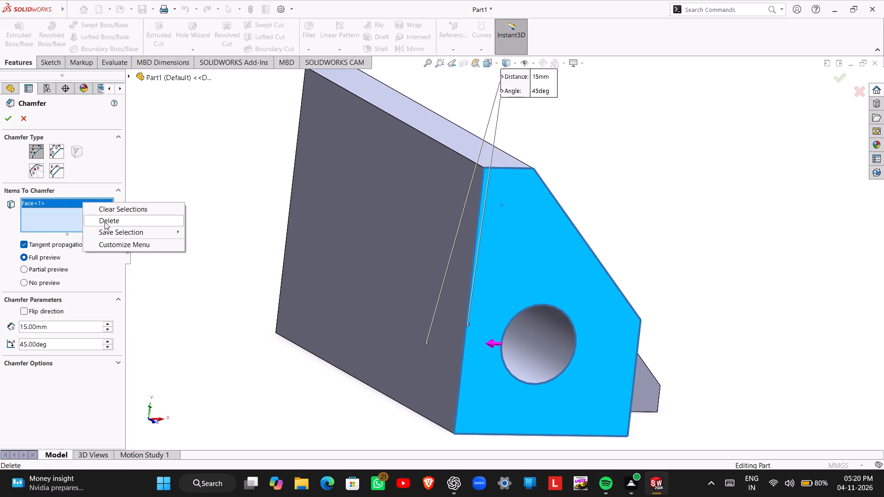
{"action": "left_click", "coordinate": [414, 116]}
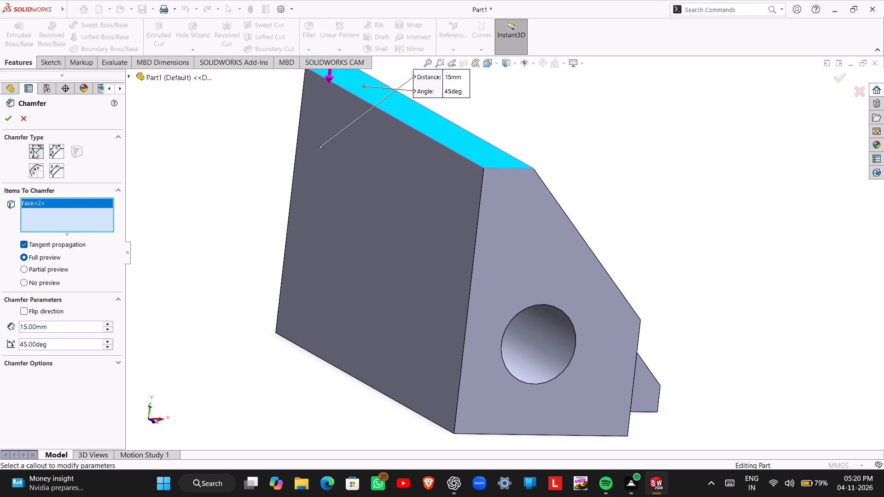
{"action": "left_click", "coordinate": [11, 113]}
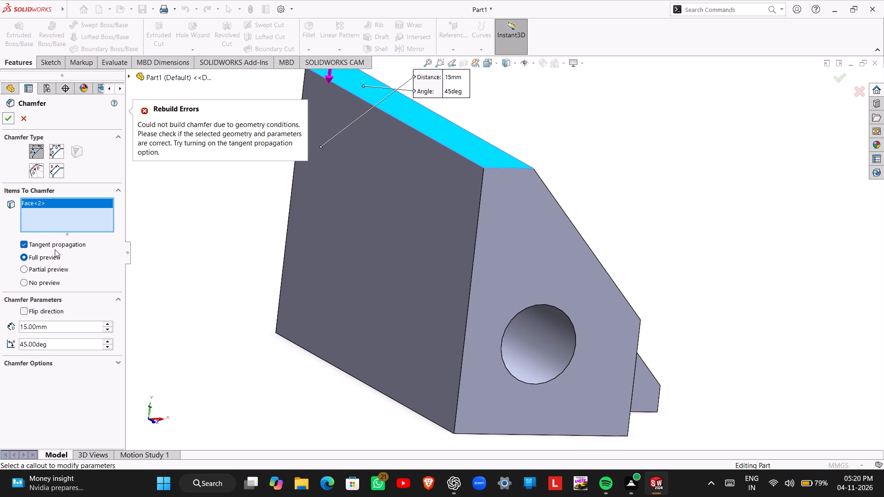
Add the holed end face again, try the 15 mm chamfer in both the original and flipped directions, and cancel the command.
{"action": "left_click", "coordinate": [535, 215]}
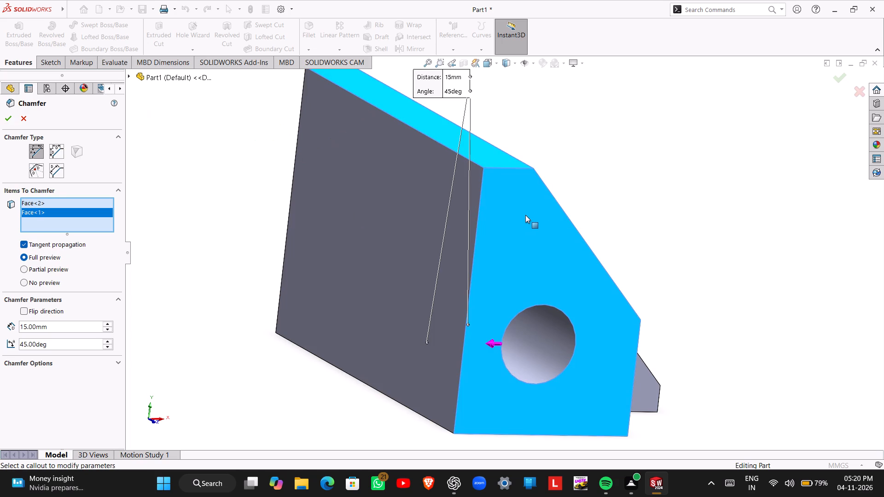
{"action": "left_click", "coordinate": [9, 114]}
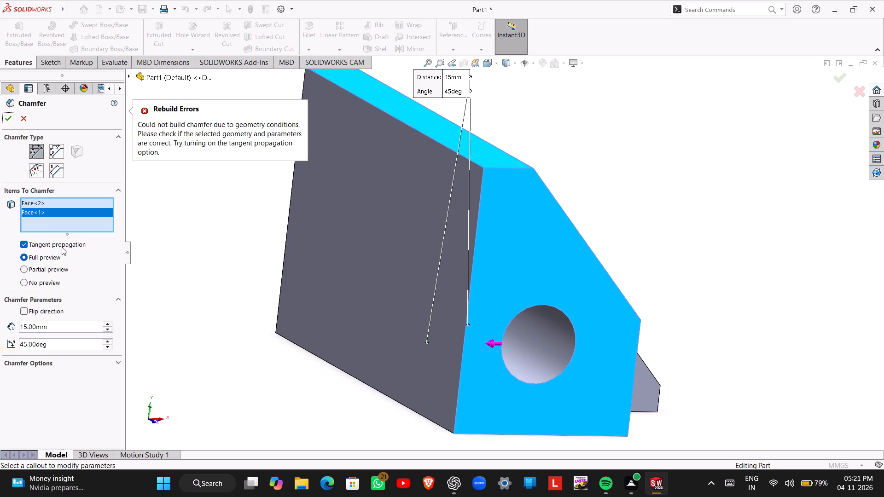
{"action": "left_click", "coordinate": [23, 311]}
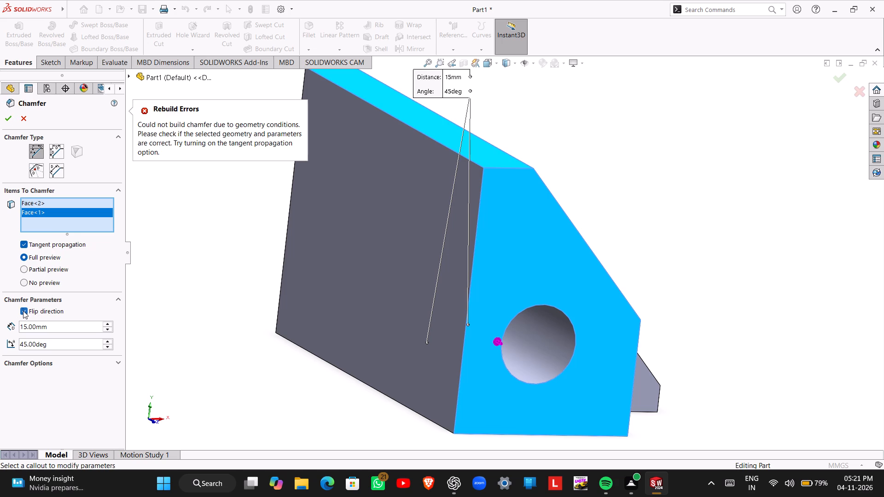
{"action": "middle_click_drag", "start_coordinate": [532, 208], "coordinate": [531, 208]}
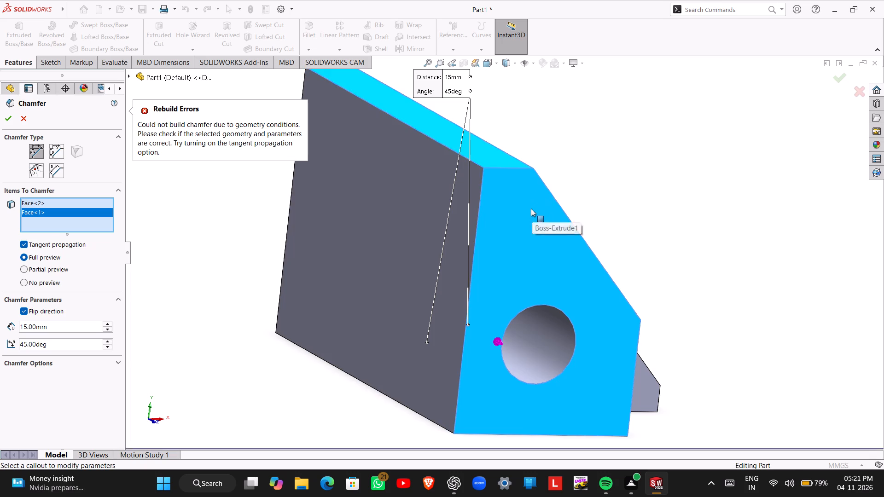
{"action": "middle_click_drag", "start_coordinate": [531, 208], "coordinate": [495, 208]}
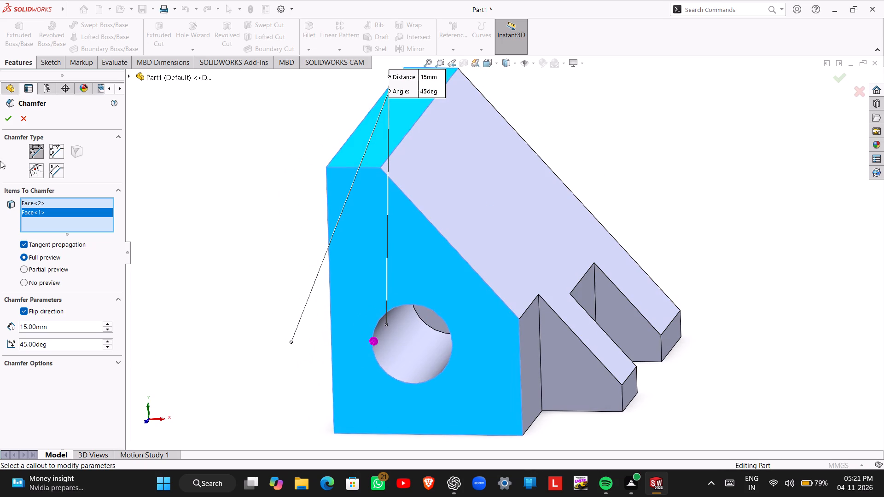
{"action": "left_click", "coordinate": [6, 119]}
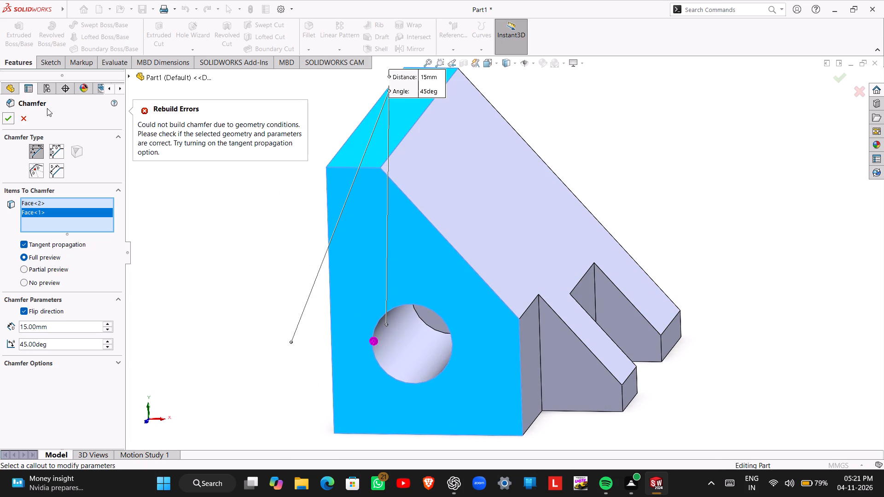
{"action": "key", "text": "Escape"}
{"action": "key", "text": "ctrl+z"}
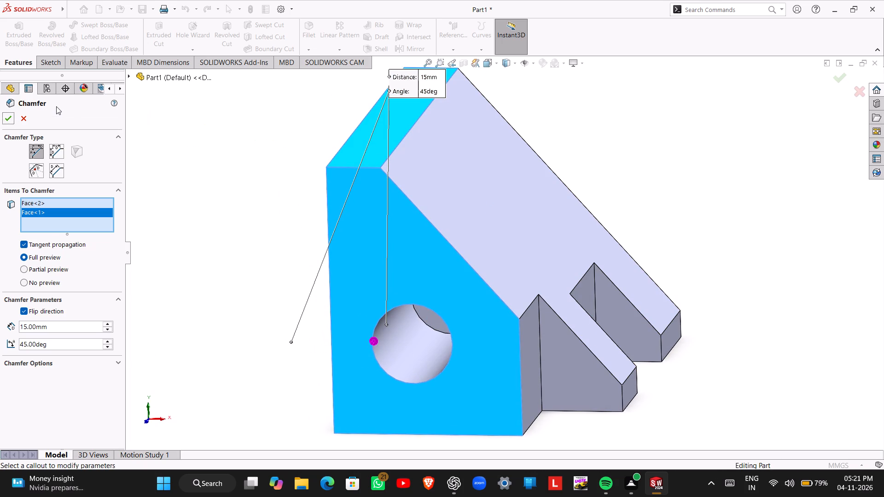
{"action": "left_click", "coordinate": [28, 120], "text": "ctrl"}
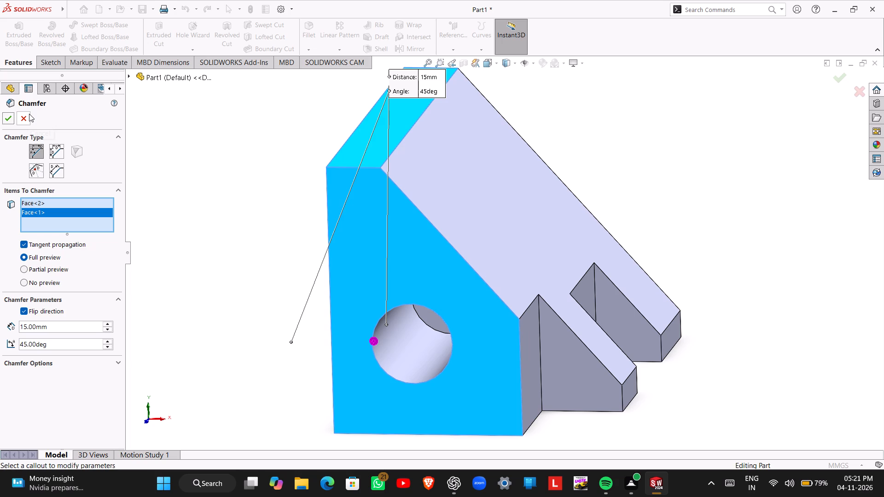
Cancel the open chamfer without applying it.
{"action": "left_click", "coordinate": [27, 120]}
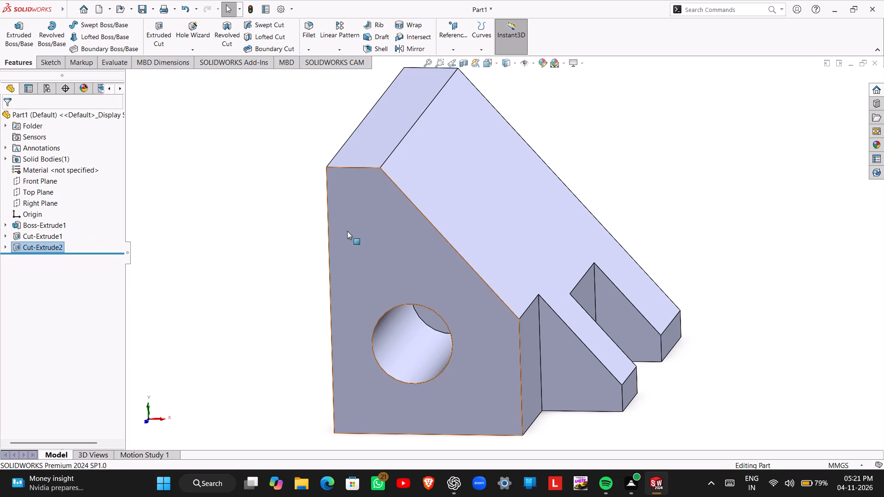
Start a sketch on the holed end face and draw a horizontal line about 26.5 mm long above the hole, from vertical to sloped edge.
{"action": "left_click", "coordinate": [348, 231]}
{"action": "left_click", "coordinate": [383, 206]}
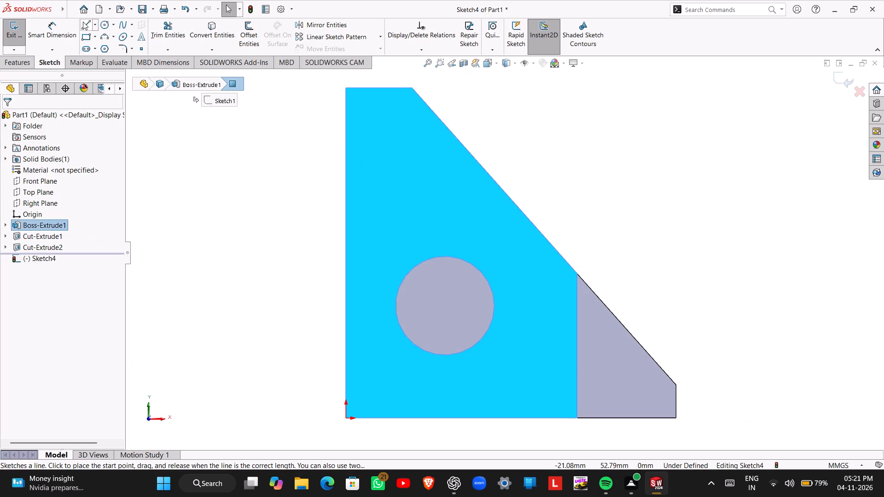
{"action": "left_click", "coordinate": [83, 22]}
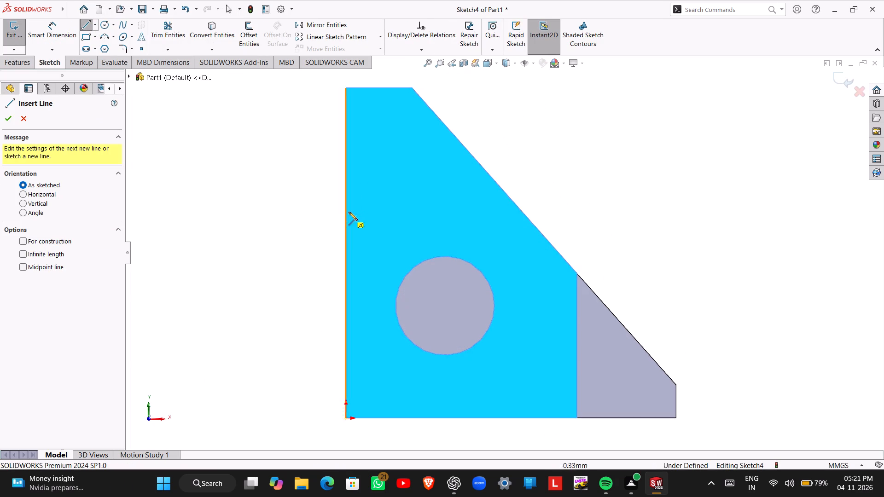
{"action": "left_click", "coordinate": [344, 211]}
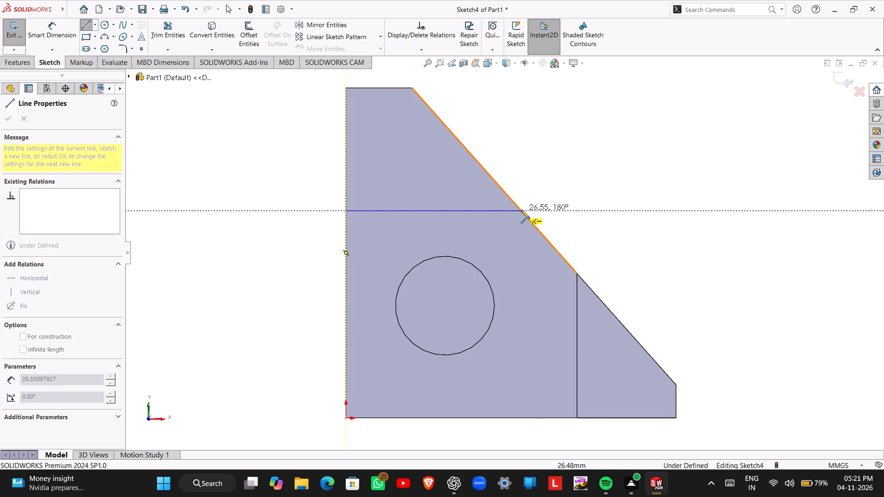
{"action": "left_click", "coordinate": [521, 210]}
{"action": "key", "text": "Escape"}
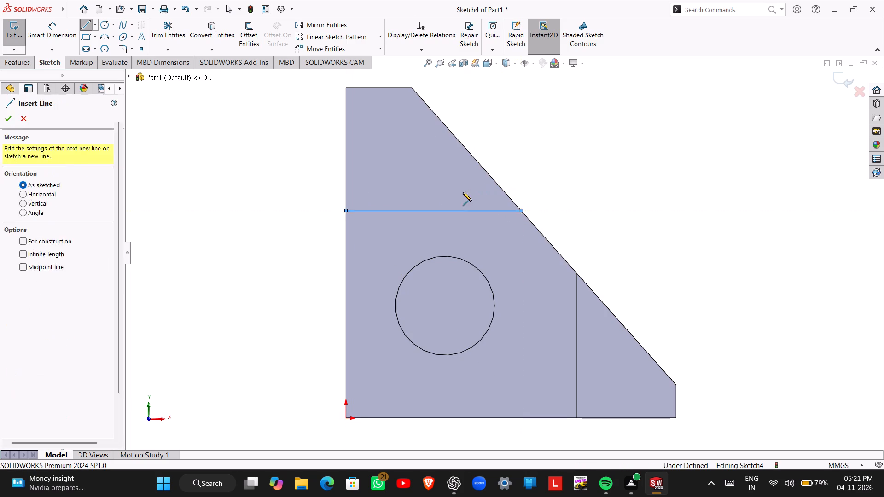
Dimension the horizontal line 15 mm below the face's short top edge.
{"action": "right_click_drag", "start_coordinate": [327, 283], "coordinate": [309, 216]}
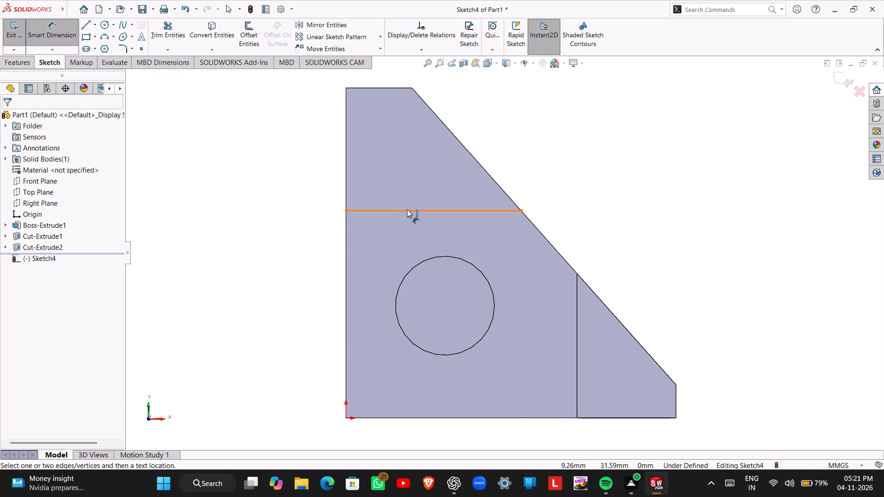
{"action": "left_click", "coordinate": [407, 209]}
{"action": "left_click", "coordinate": [384, 87]}
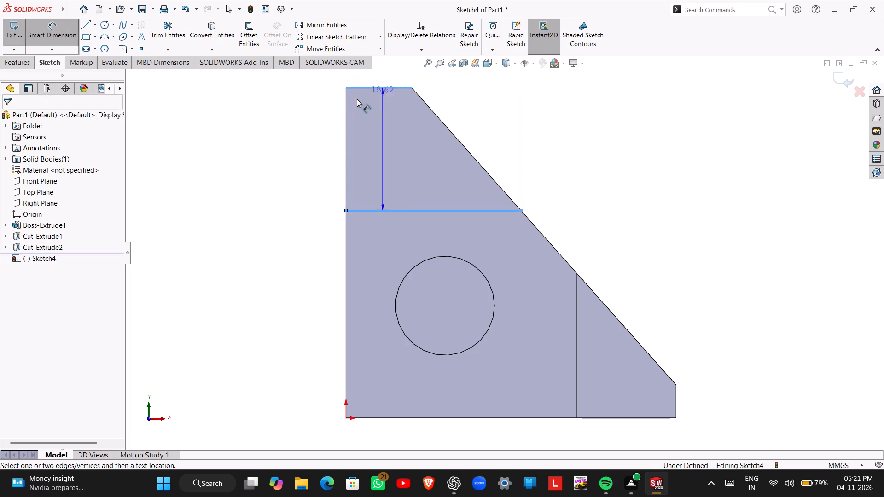
{"action": "left_click", "coordinate": [293, 151]}
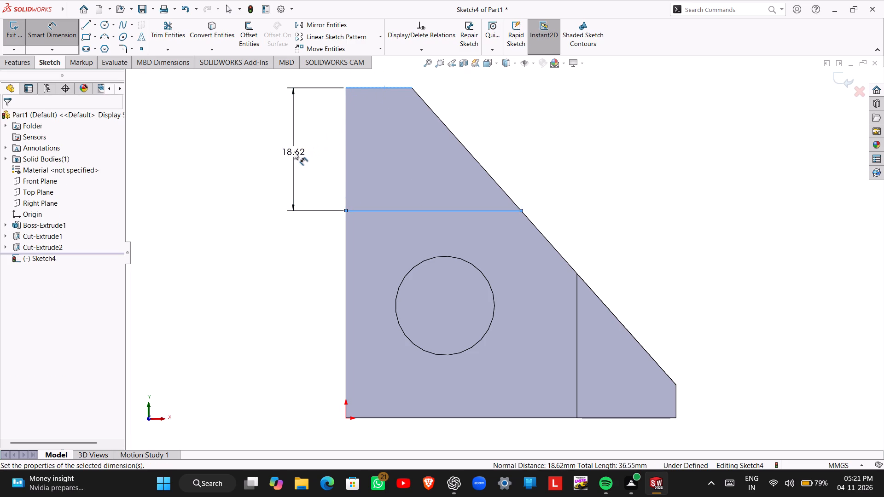
{"action": "type", "text": "15"}
{"action": "key", "text": "Return"}
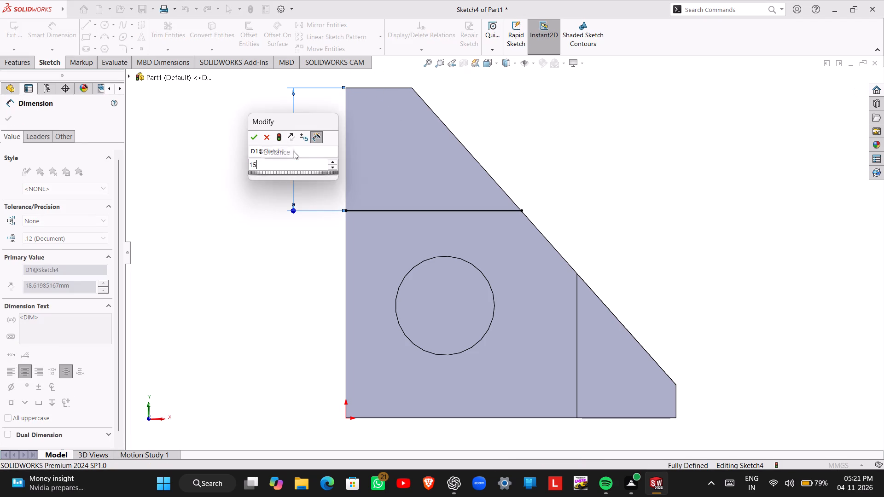
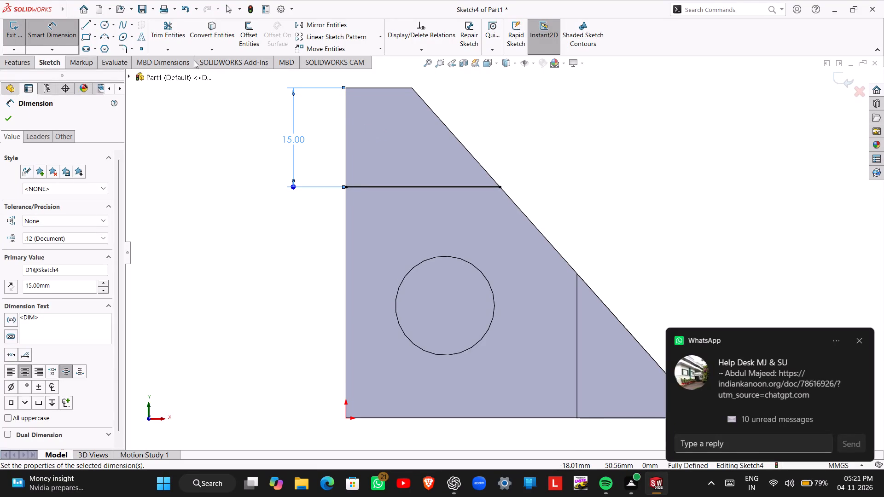
Exit the sketch containing the horizontal line on the holed end face, keeping its 15 mm dimension.
{"action": "left_click", "coordinate": [22, 40]}
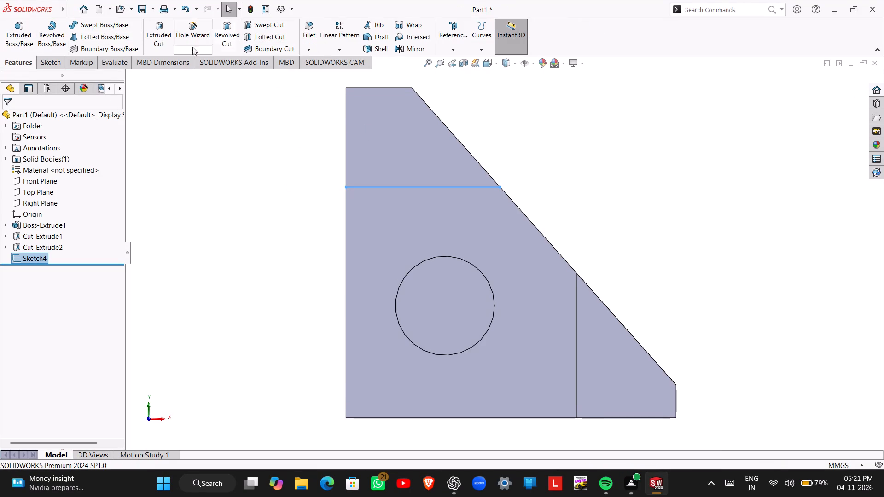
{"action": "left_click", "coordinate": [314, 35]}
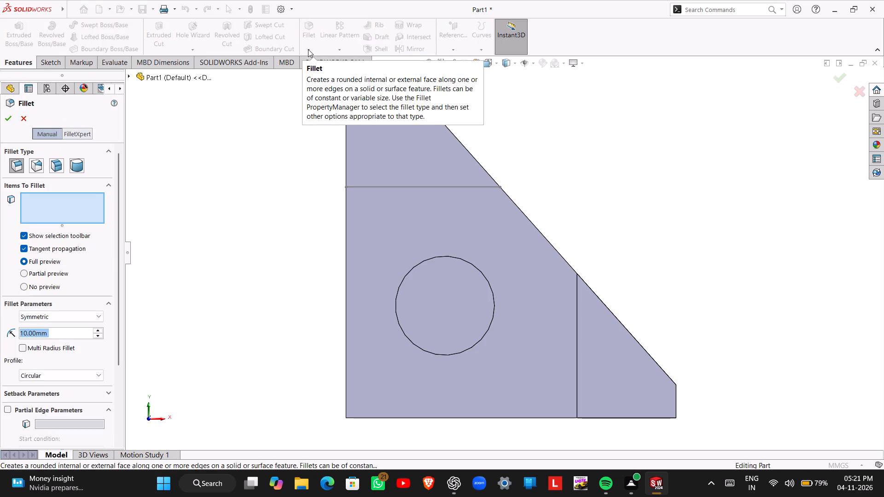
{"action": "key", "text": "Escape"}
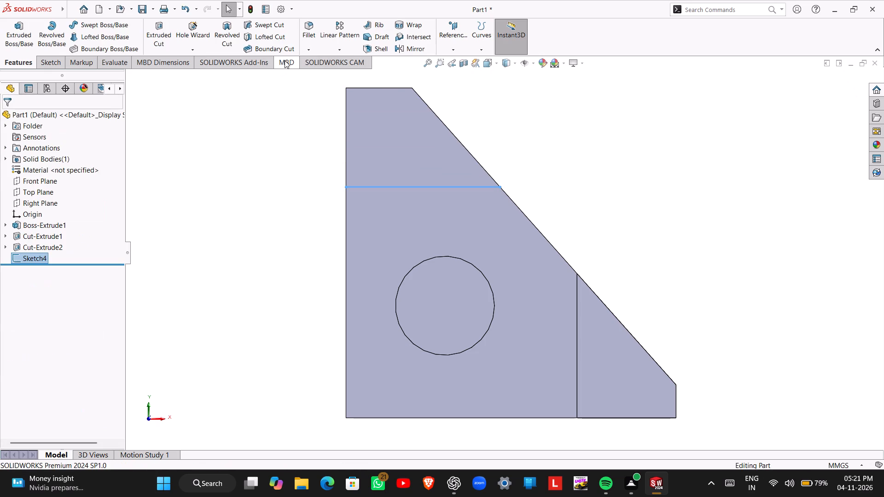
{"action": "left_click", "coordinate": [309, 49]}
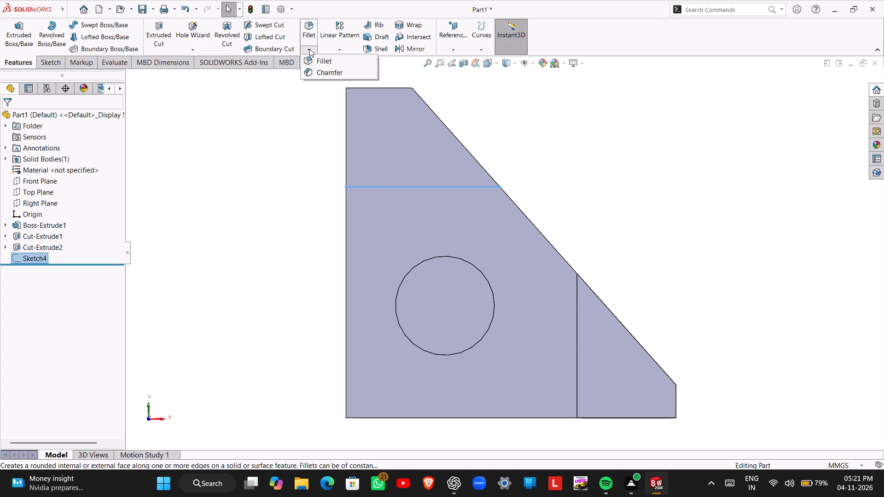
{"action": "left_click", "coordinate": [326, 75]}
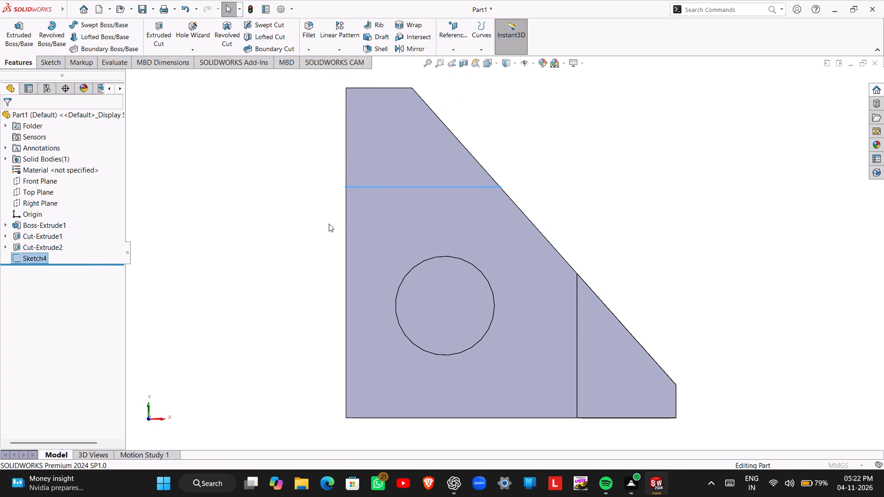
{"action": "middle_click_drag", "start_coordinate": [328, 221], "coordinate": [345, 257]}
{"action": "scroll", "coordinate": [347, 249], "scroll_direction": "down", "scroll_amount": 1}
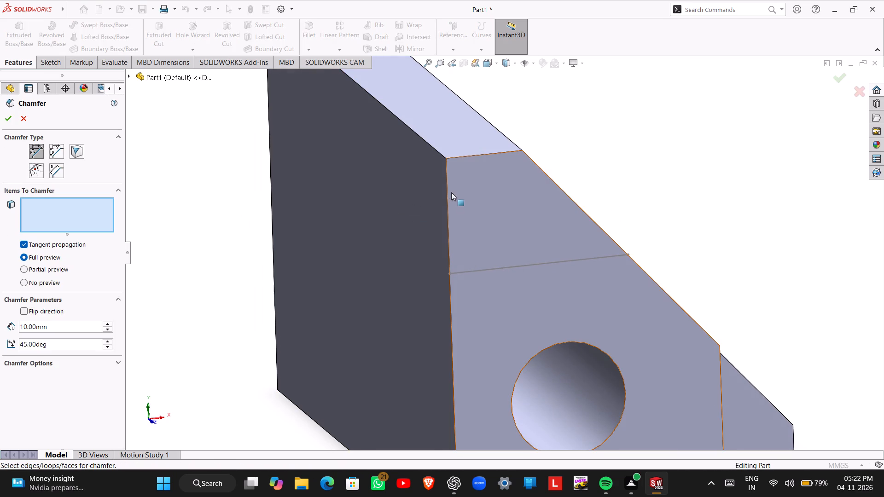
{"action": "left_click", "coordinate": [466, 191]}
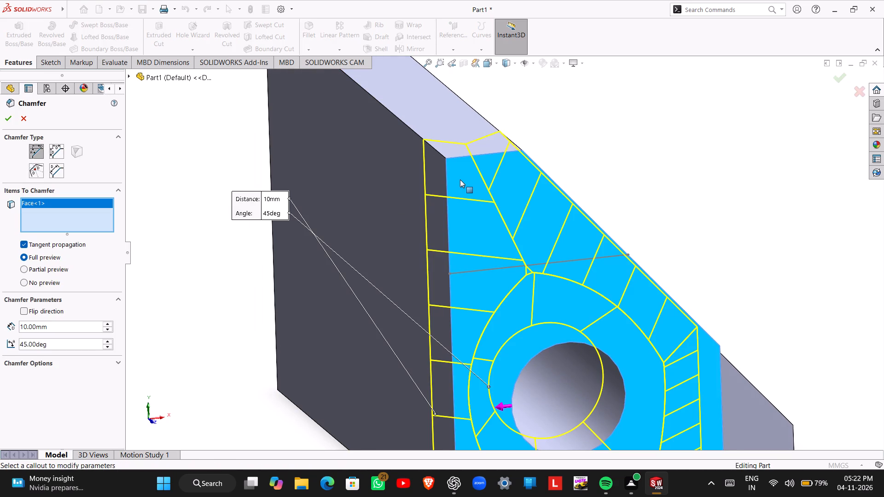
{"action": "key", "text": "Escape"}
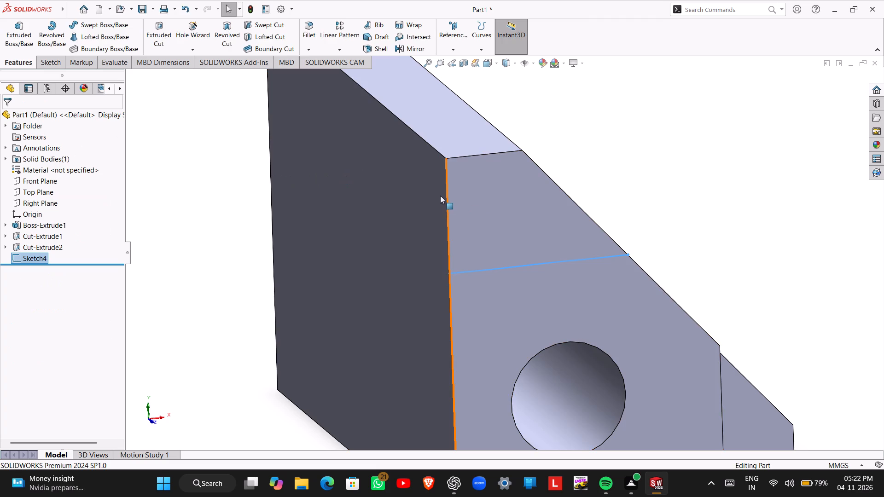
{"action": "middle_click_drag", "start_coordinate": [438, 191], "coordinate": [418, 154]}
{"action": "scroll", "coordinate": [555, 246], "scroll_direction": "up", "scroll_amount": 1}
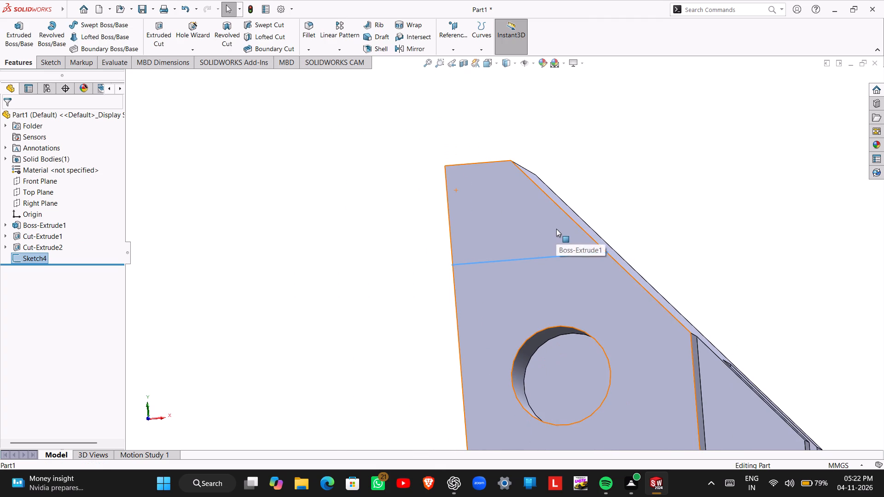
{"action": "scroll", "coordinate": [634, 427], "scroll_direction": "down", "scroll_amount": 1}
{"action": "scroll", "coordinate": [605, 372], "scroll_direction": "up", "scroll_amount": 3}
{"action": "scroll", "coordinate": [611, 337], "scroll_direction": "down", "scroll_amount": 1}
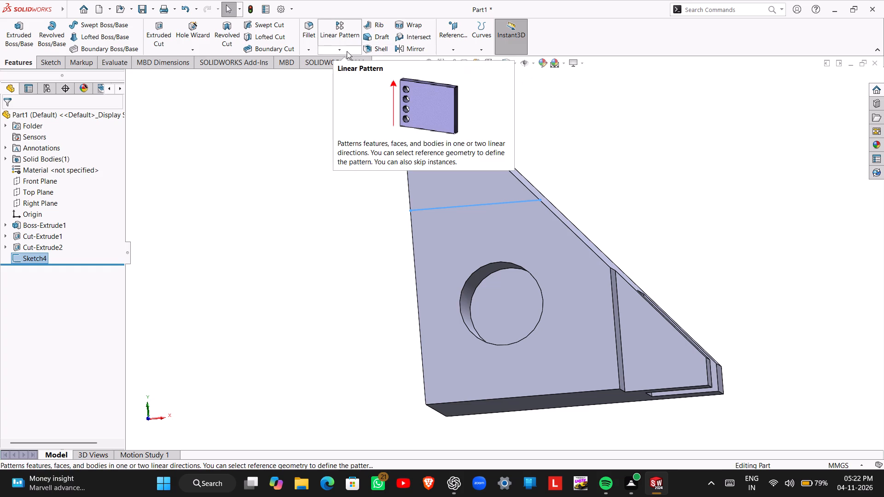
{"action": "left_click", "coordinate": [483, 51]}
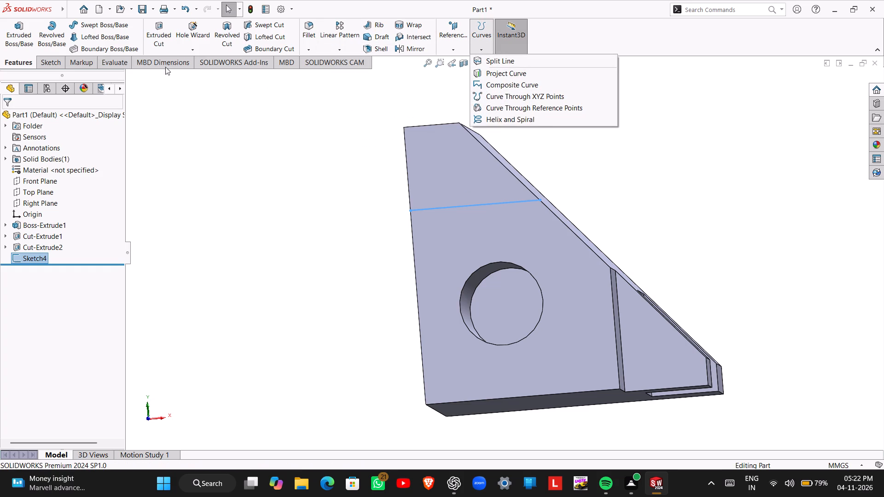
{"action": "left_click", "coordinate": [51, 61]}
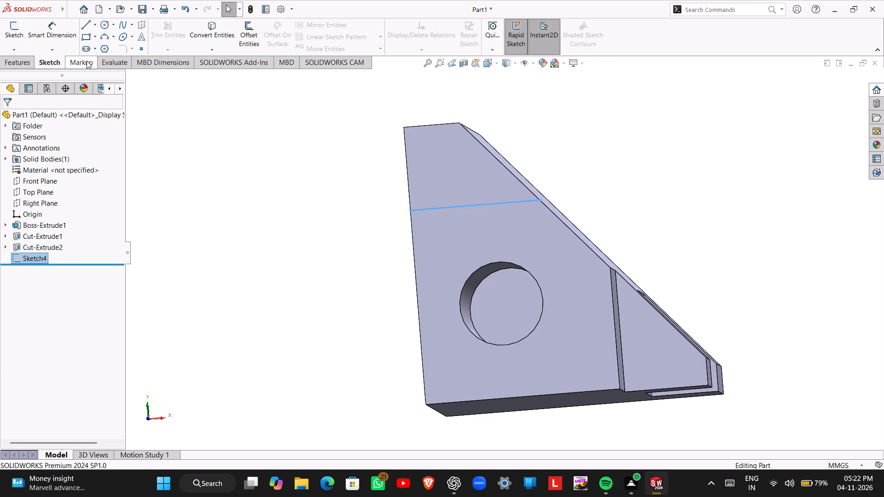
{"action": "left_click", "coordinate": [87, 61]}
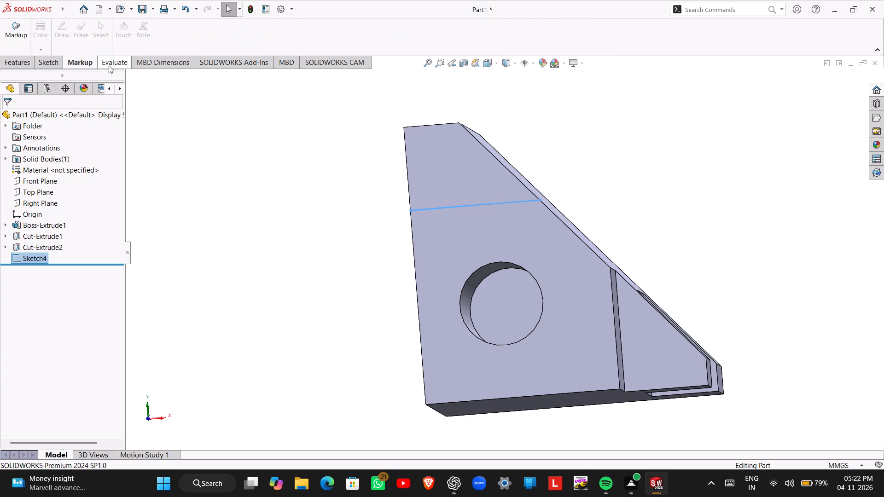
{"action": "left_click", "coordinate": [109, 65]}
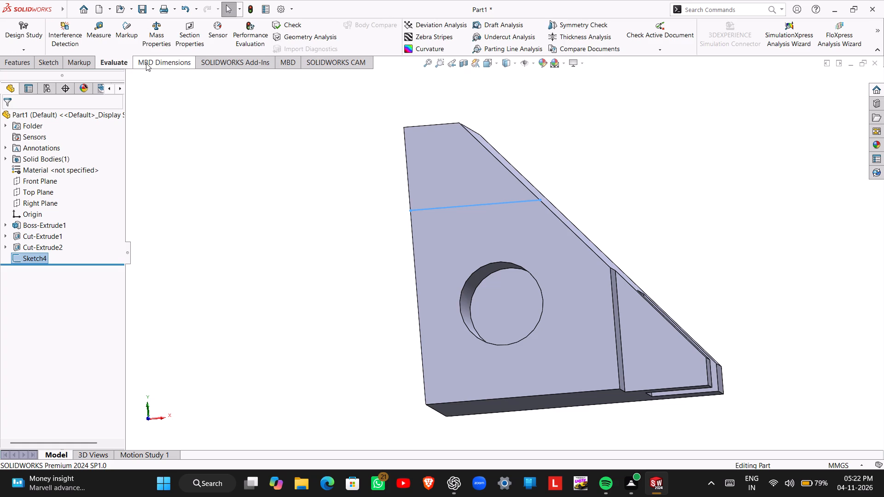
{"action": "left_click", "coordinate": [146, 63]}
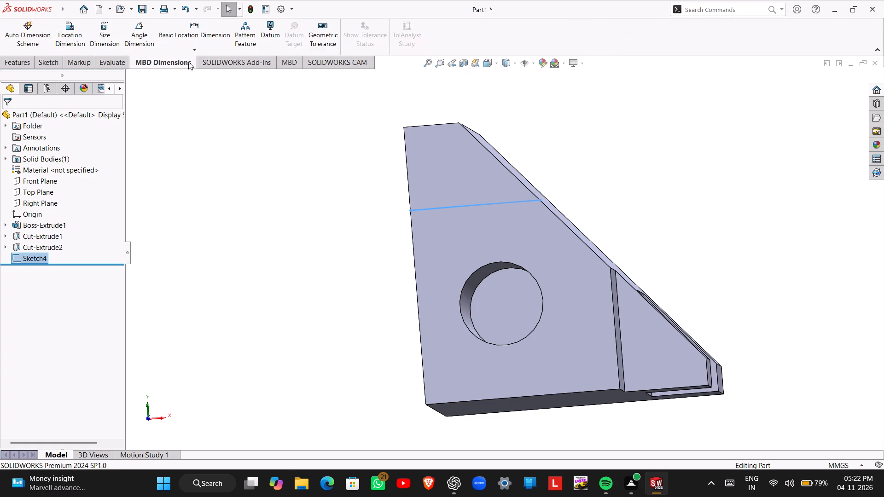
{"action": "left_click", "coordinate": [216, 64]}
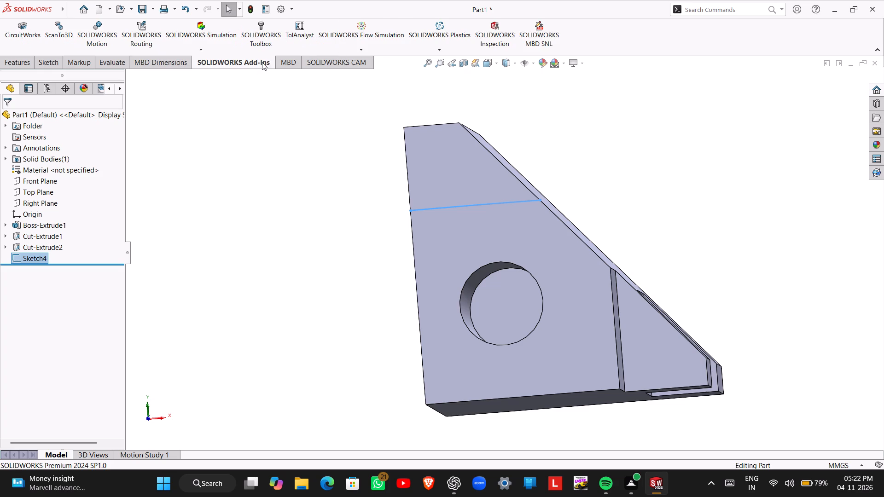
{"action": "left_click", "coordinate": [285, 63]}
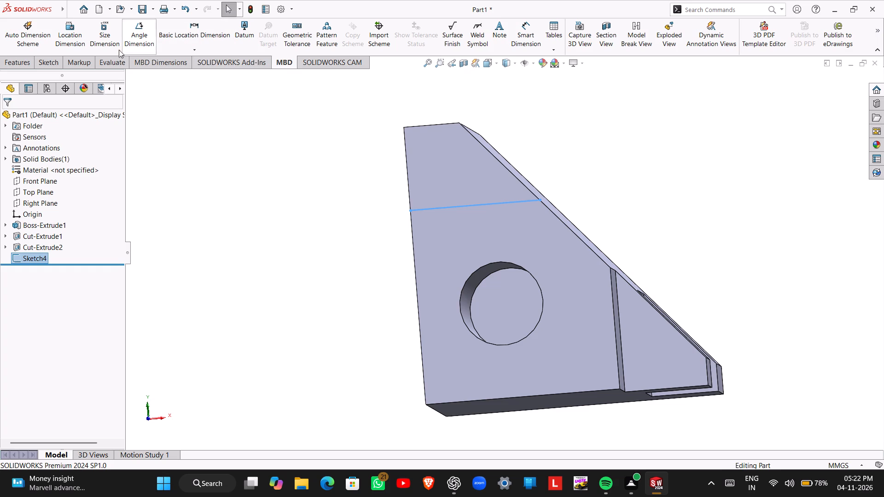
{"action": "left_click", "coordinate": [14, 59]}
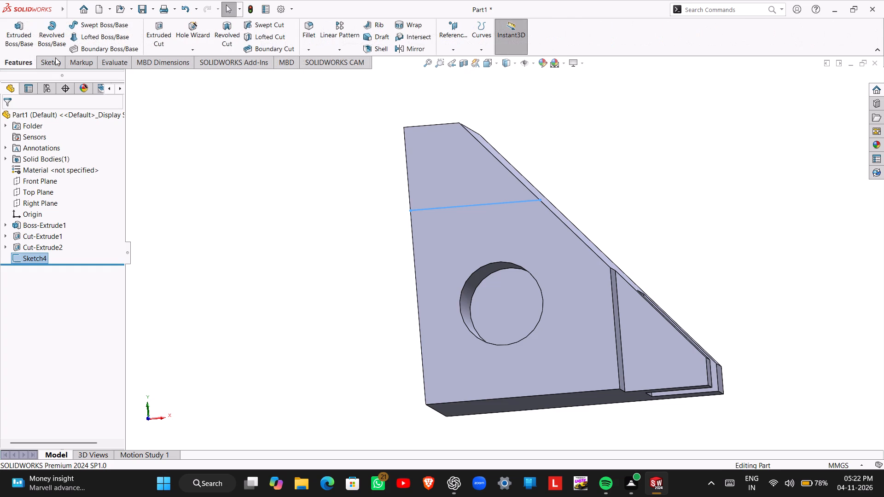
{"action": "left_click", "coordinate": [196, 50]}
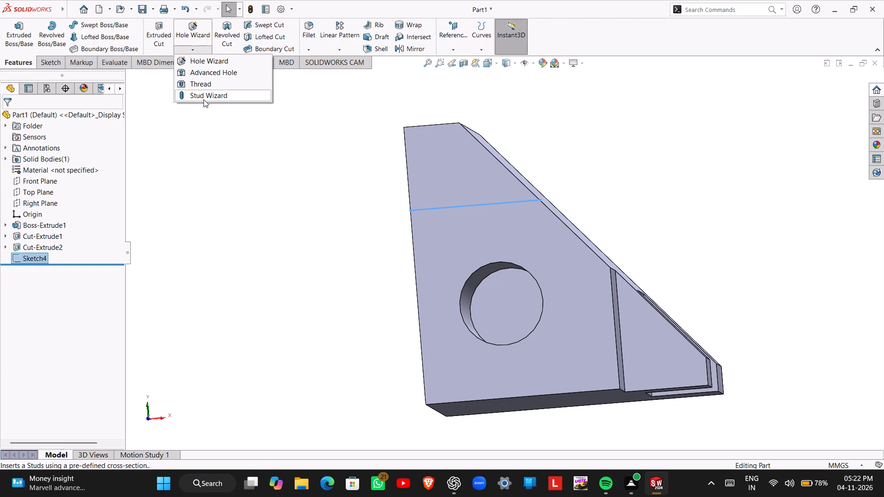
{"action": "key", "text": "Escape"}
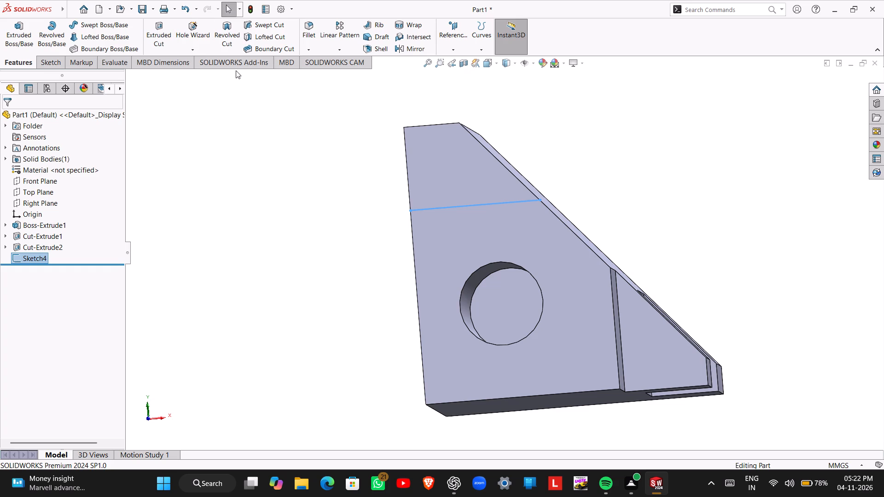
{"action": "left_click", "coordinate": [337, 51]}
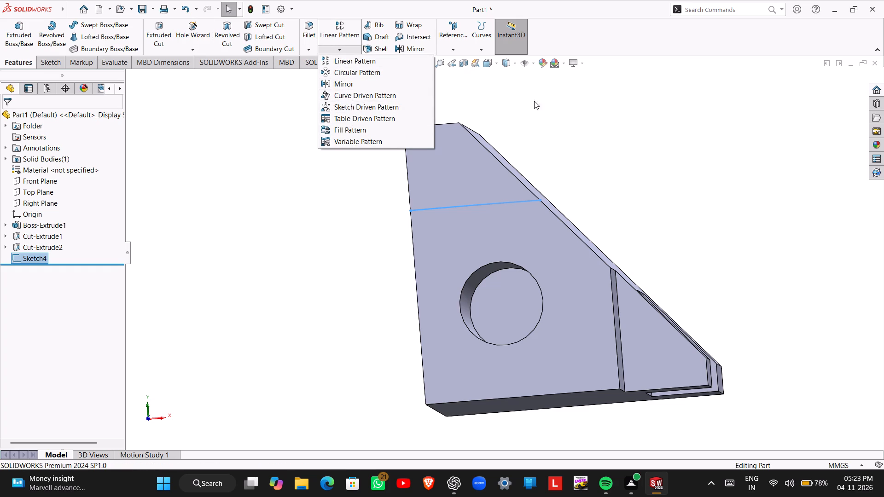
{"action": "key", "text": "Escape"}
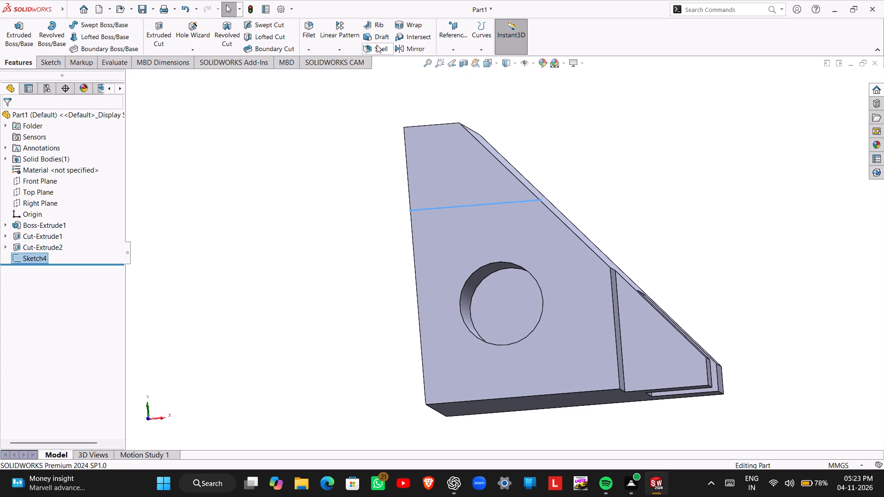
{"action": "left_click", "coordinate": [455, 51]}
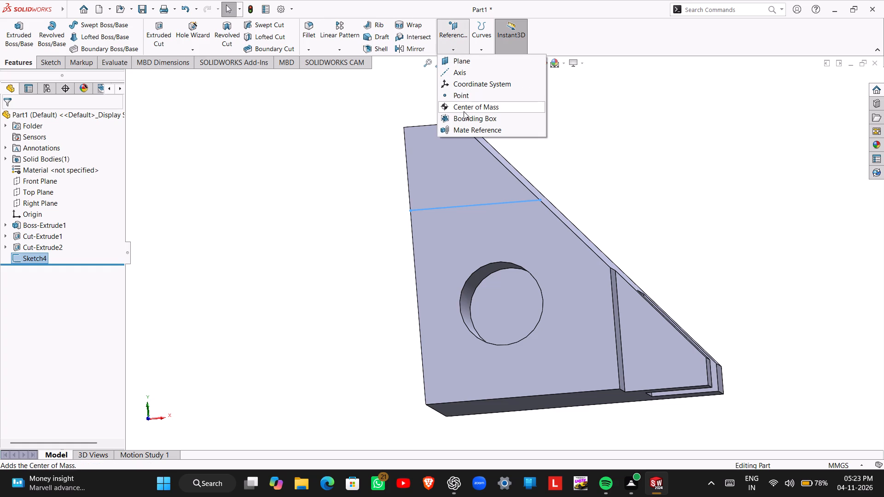
Split the holed end face with a projection Split Line using the horizontal line sketch.
{"action": "left_click", "coordinate": [486, 52]}
{"action": "left_click", "coordinate": [486, 52]}
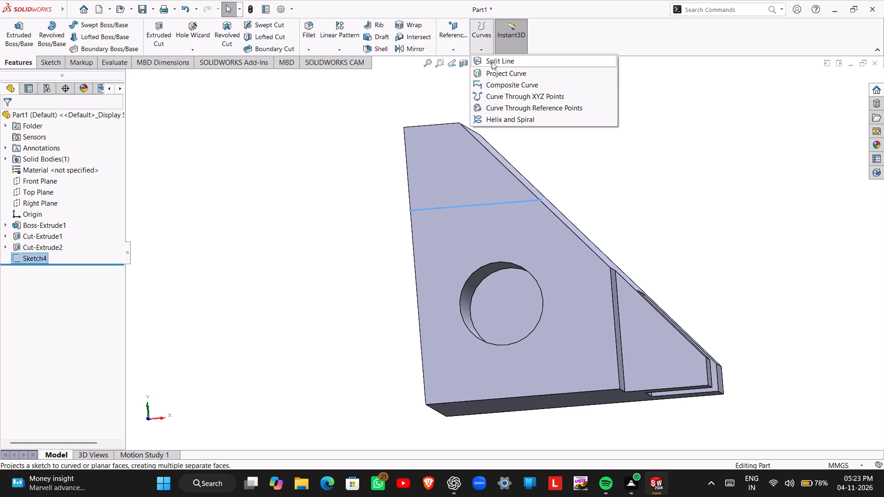
{"action": "left_click", "coordinate": [492, 62]}
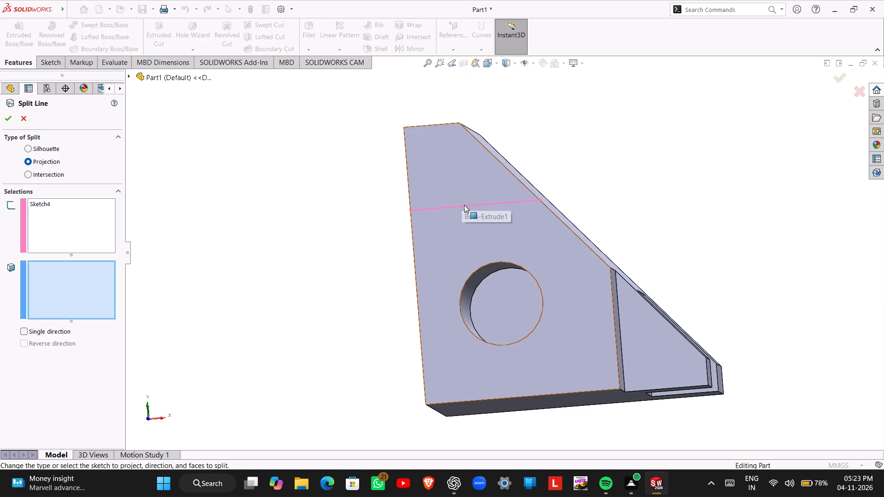
{"action": "left_click", "coordinate": [464, 205]}
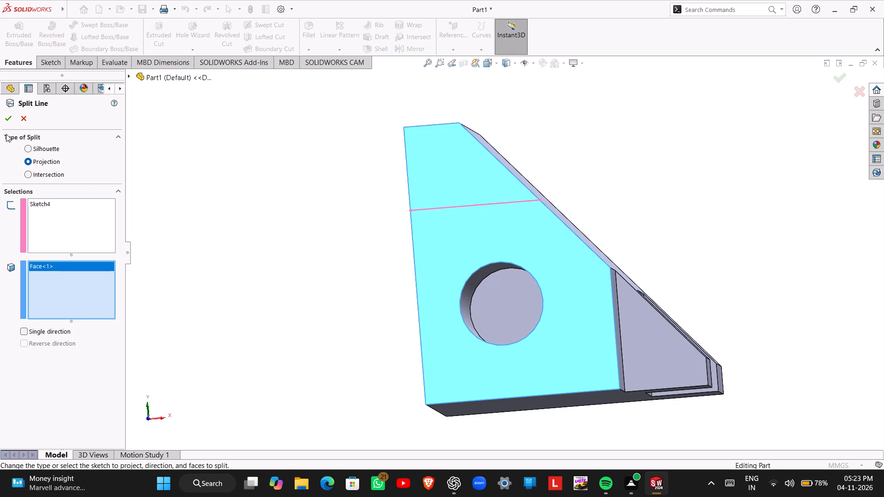
{"action": "left_click", "coordinate": [8, 117]}
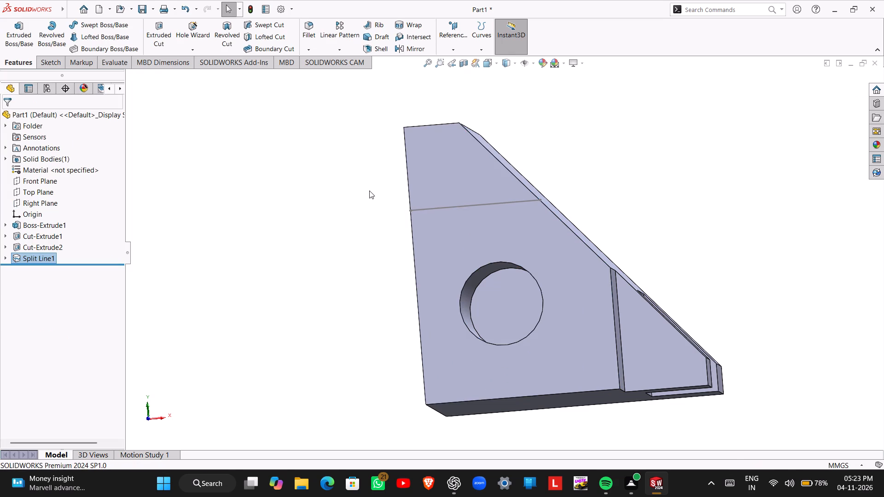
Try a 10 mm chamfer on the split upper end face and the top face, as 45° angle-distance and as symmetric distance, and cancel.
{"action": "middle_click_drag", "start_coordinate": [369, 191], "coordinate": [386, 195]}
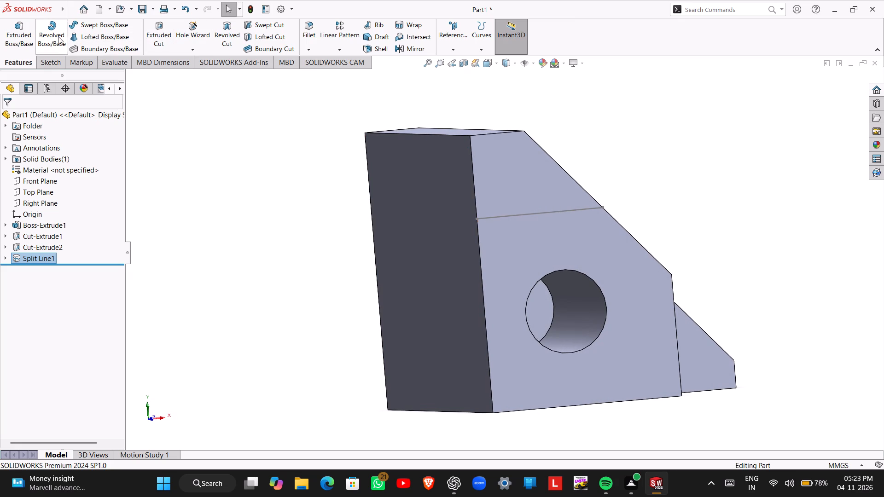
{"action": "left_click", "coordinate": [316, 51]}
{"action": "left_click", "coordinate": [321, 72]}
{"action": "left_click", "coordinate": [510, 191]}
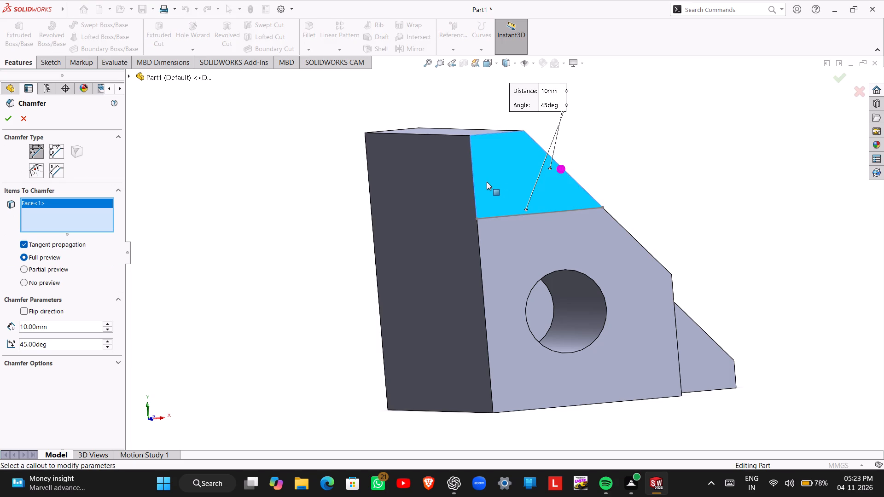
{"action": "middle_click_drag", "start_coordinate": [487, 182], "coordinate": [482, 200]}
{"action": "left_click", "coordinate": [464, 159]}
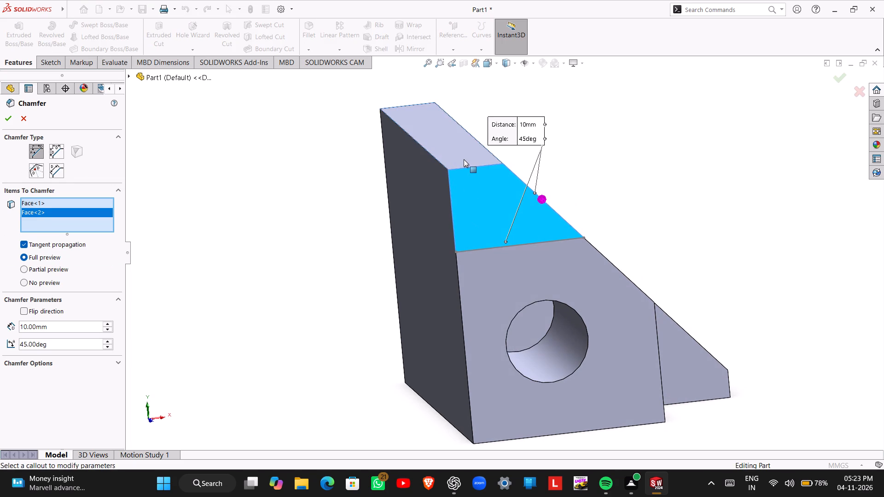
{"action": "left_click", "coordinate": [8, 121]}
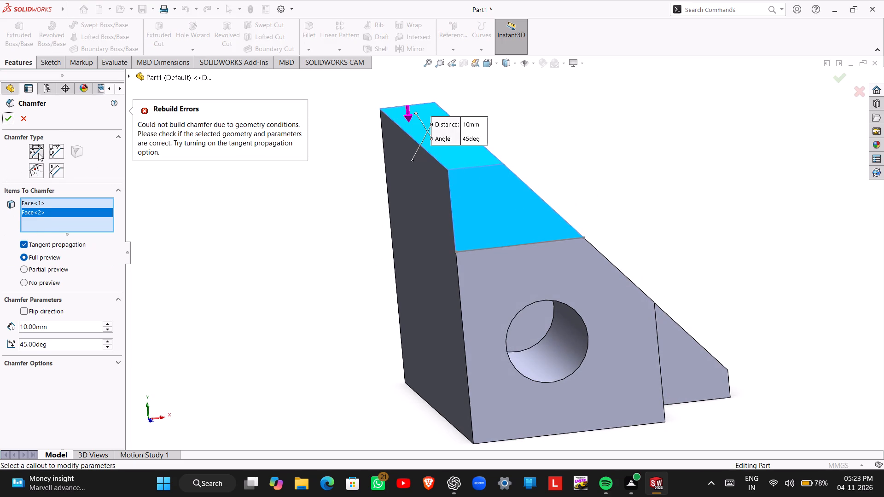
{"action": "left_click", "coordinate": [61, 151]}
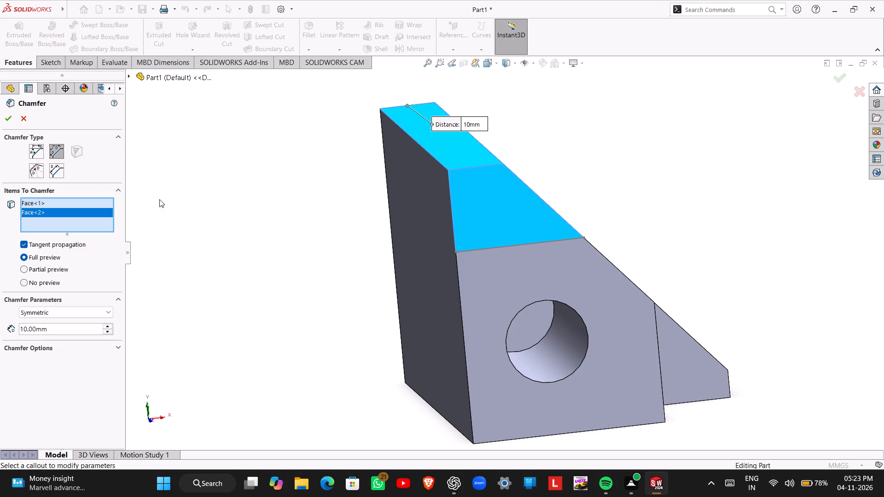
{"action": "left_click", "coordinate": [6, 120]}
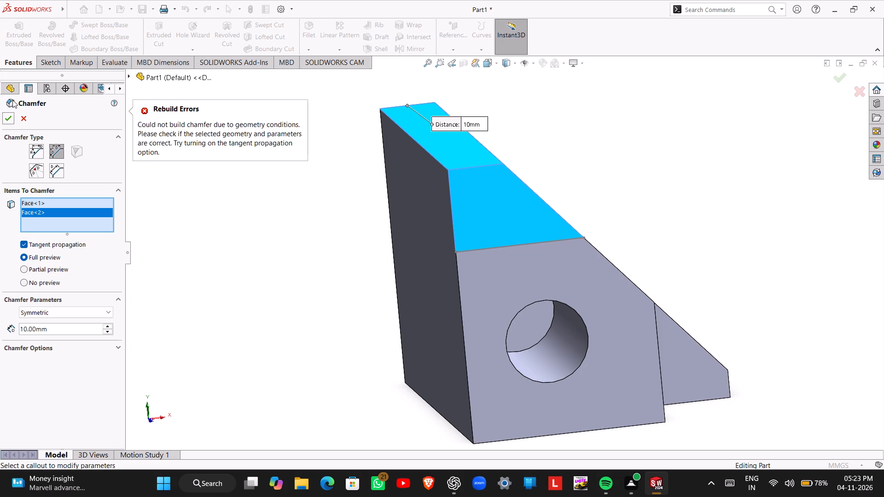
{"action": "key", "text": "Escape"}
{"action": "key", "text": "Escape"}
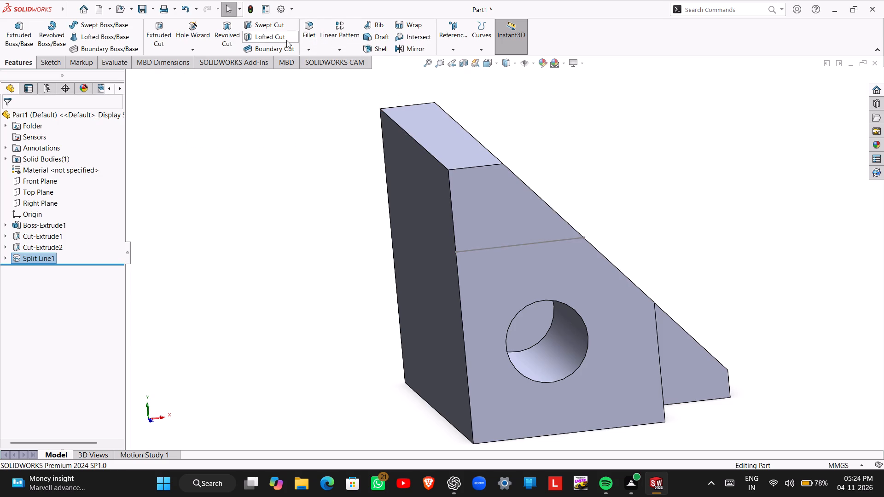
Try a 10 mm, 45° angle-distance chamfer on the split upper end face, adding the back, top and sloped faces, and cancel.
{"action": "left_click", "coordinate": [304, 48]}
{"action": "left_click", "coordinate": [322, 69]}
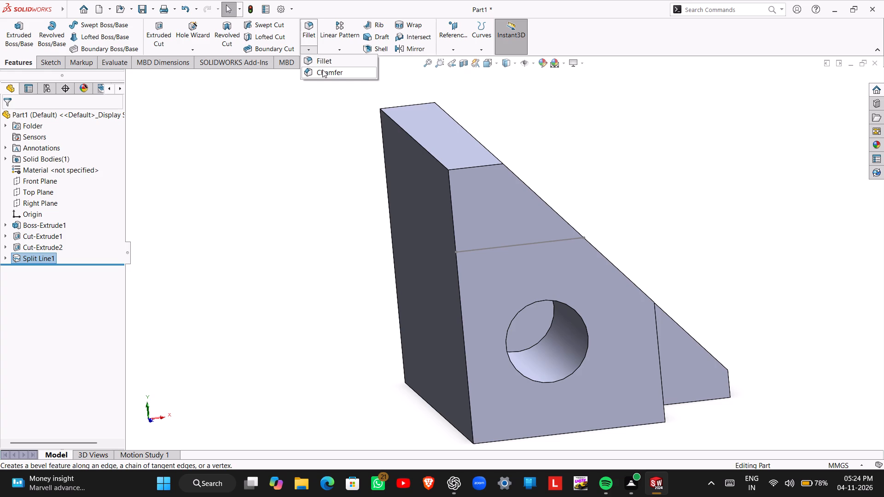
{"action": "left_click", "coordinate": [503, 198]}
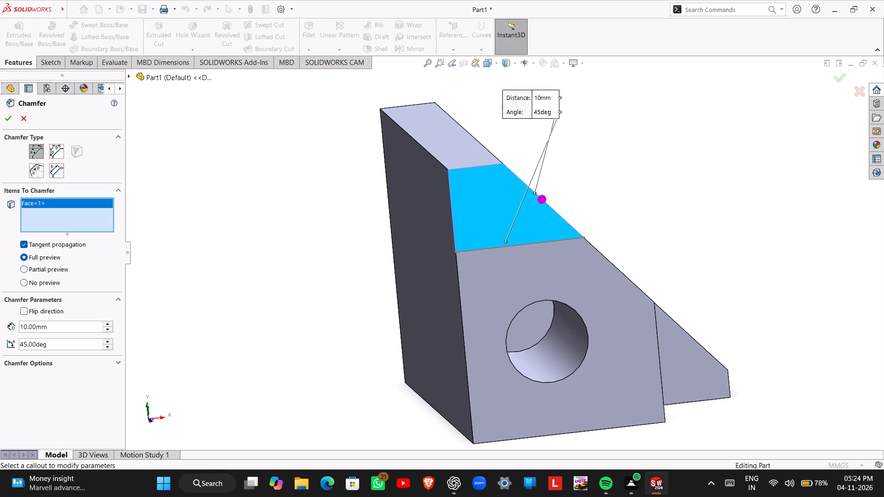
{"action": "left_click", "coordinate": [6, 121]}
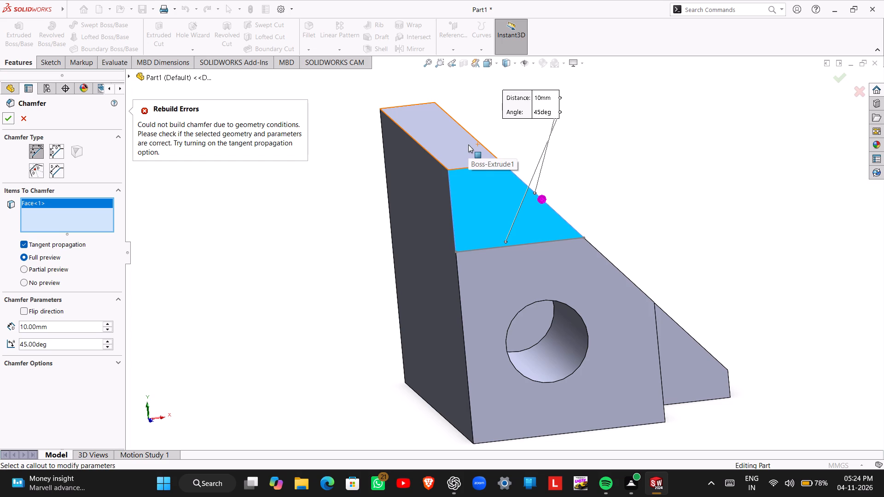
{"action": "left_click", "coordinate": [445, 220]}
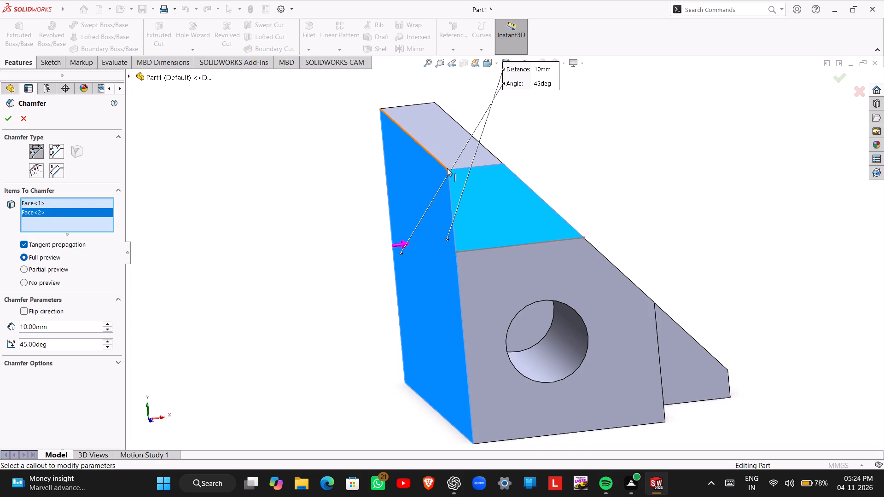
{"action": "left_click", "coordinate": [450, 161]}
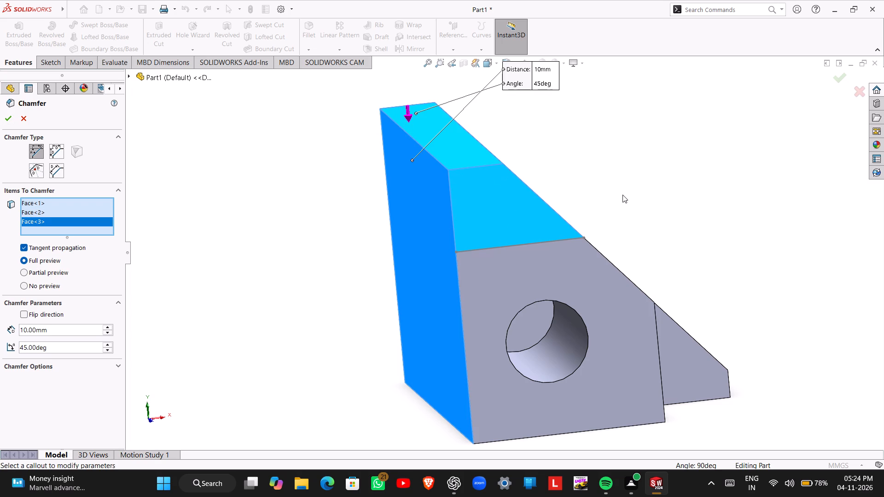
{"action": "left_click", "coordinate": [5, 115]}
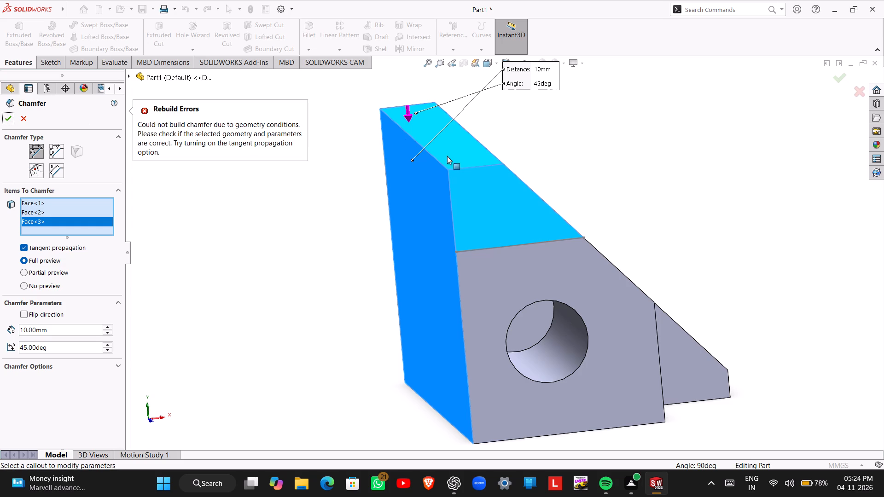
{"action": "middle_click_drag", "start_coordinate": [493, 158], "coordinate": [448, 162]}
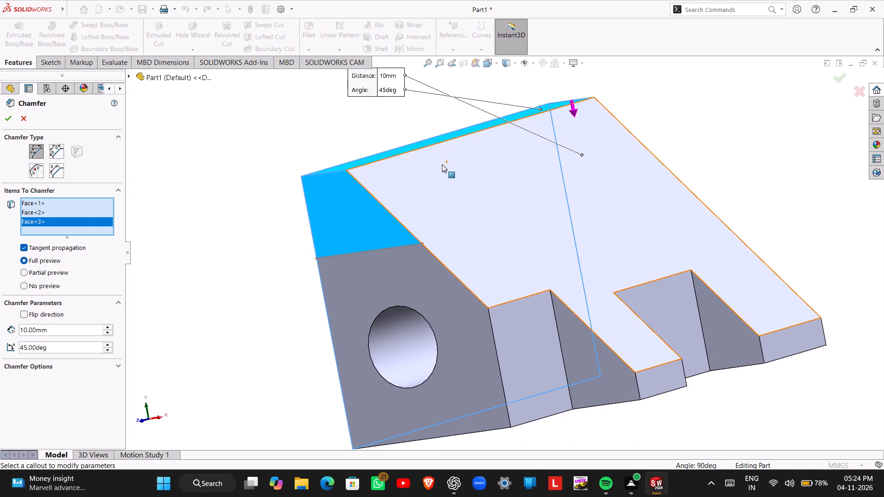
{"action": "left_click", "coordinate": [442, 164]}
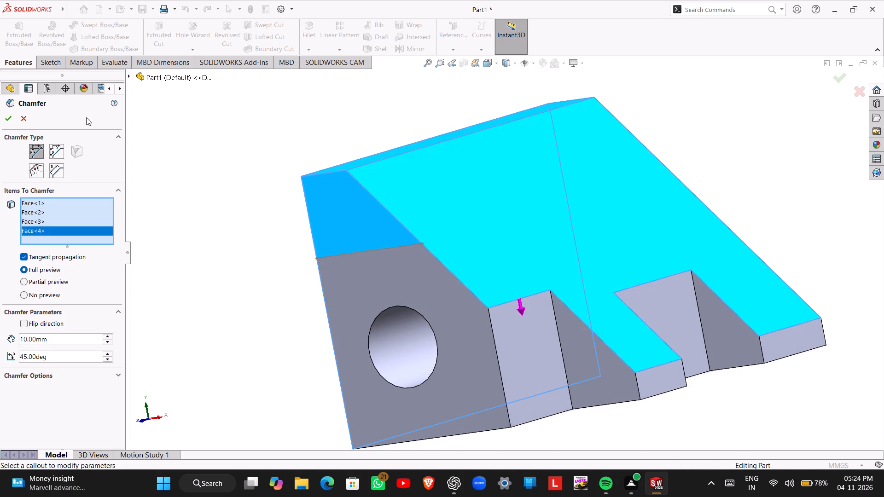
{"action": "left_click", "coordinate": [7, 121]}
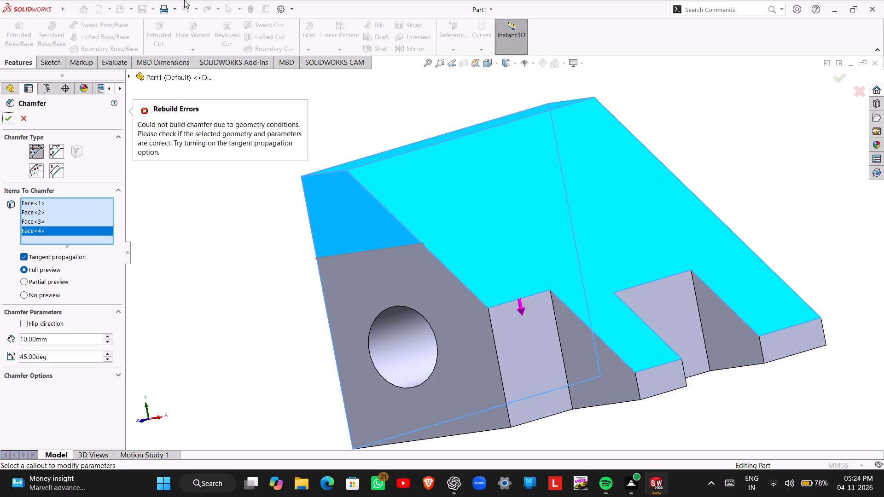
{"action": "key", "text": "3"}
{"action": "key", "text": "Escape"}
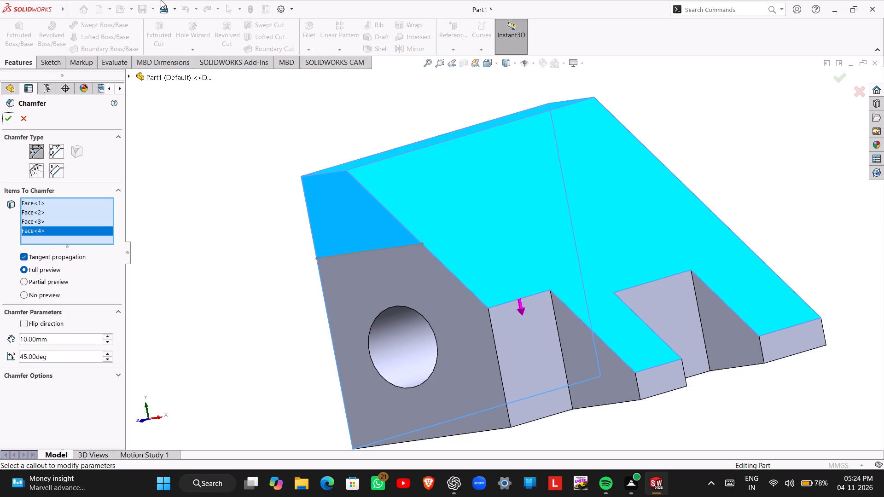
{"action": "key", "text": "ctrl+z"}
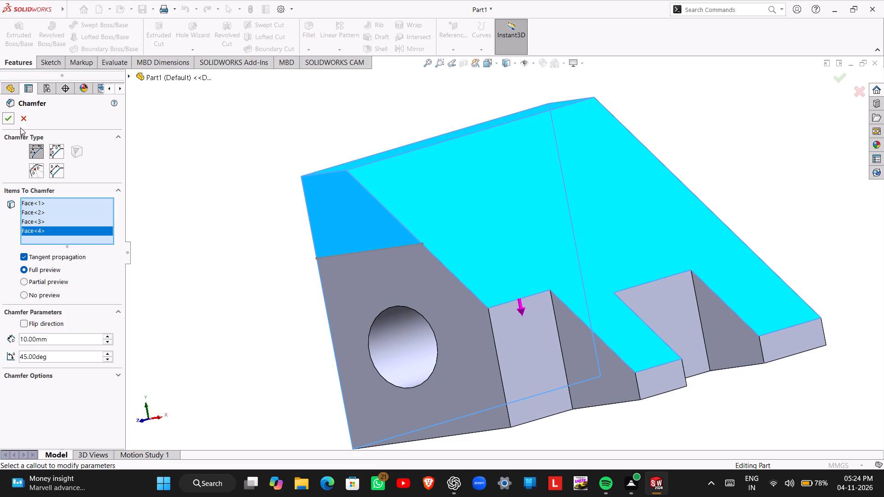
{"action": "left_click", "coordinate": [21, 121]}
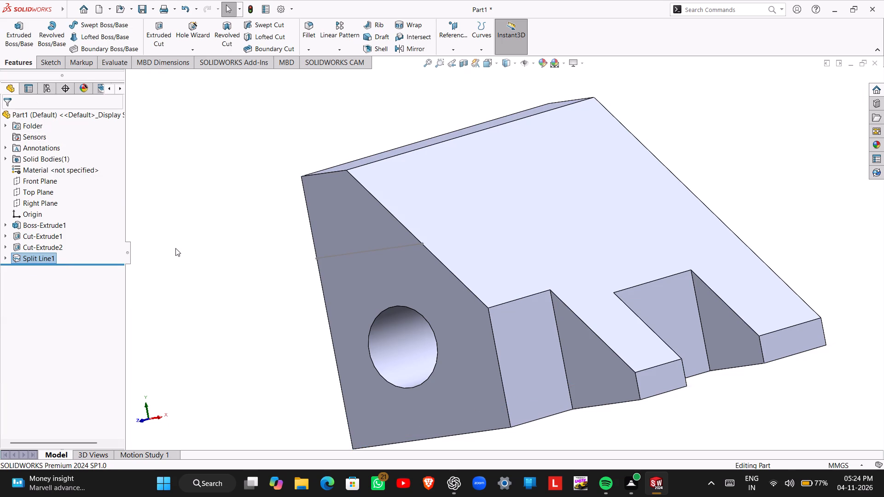
Sketch a closed right triangle with 15 mm legs on the vertical back face, at its top corner beside the holed end, starting from the split line's endpoint.
{"action": "middle_click_drag", "start_coordinate": [253, 267], "coordinate": [324, 268]}
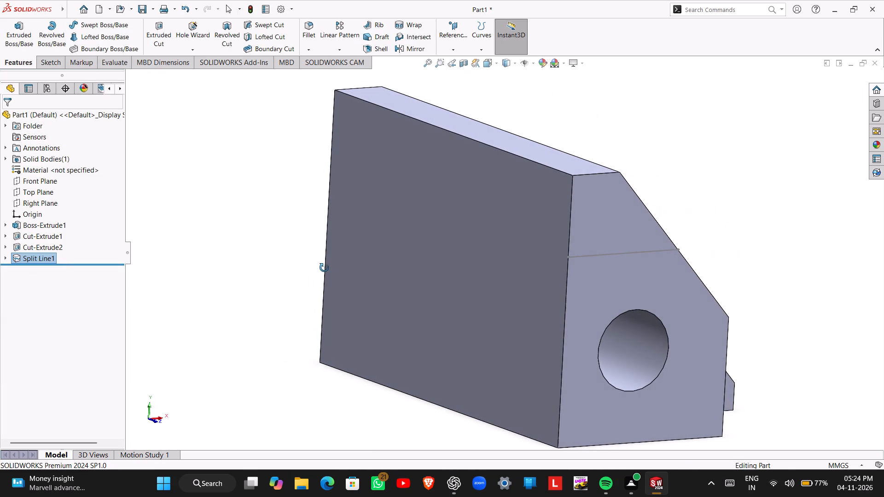
{"action": "middle_click_drag", "start_coordinate": [324, 268], "coordinate": [310, 265]}
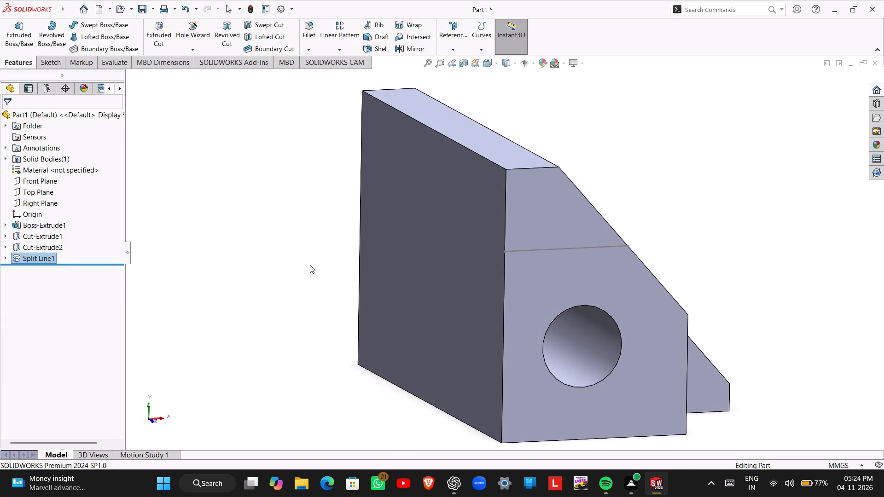
{"action": "middle_click_drag", "start_coordinate": [308, 257], "coordinate": [338, 256]}
{"action": "scroll", "coordinate": [316, 257], "scroll_direction": "down", "scroll_amount": 1}
{"action": "left_click", "coordinate": [492, 264]}
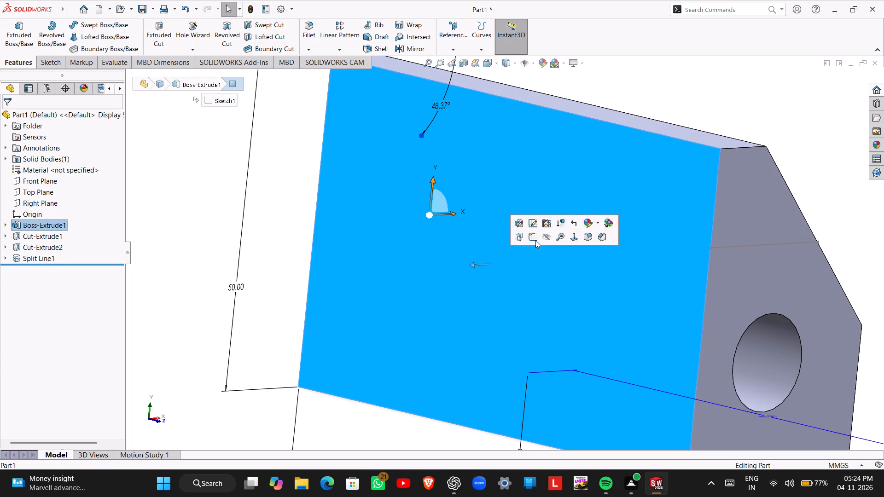
{"action": "left_click", "coordinate": [535, 240]}
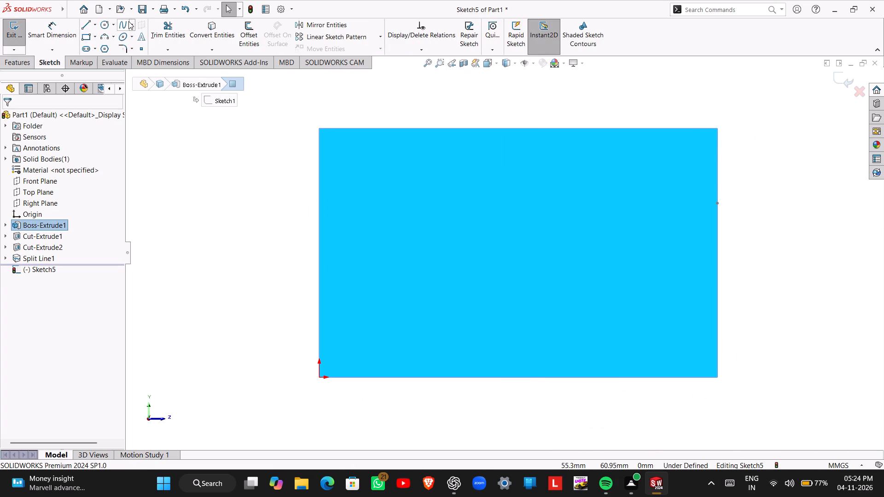
{"action": "left_click", "coordinate": [82, 26]}
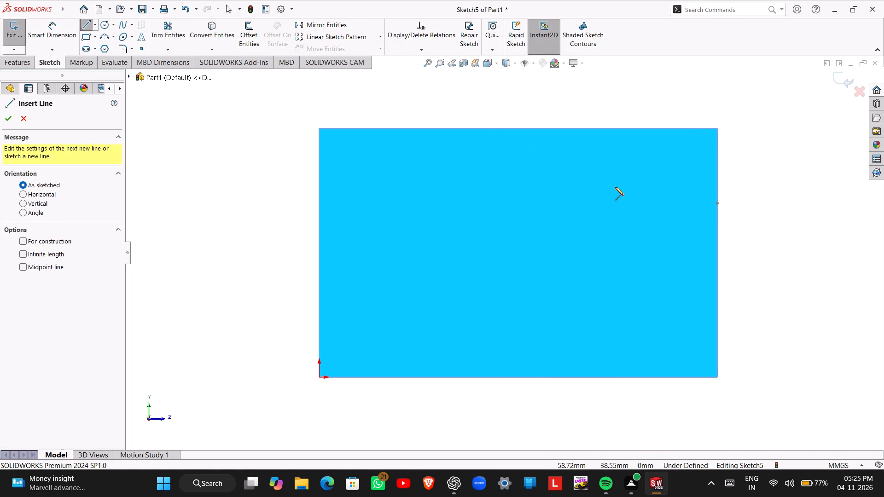
{"action": "left_click", "coordinate": [717, 204]}
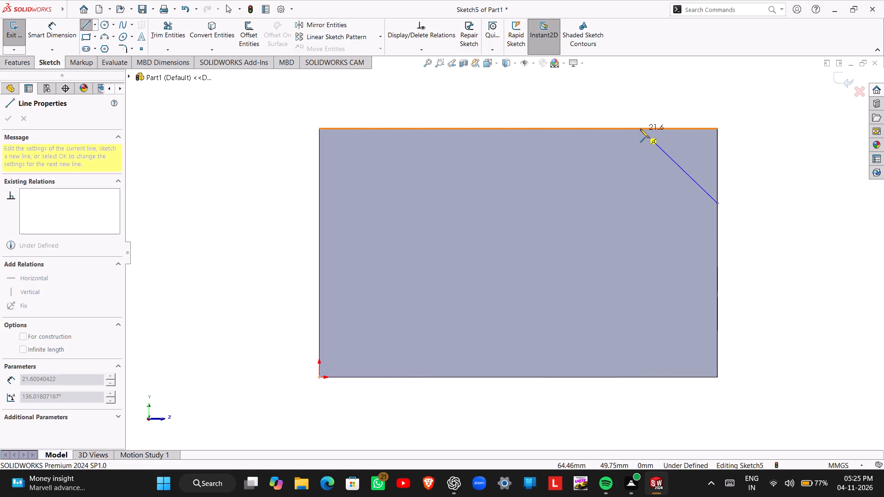
{"action": "left_click", "coordinate": [640, 129]}
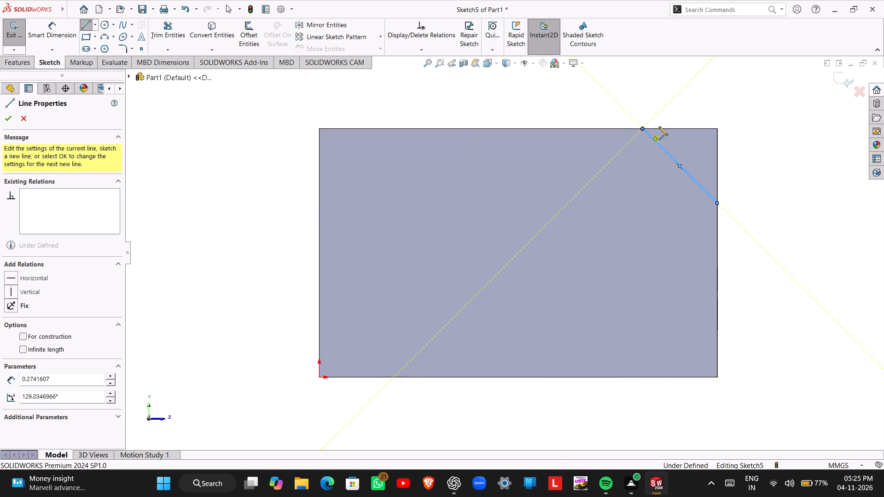
{"action": "left_click", "coordinate": [715, 128]}
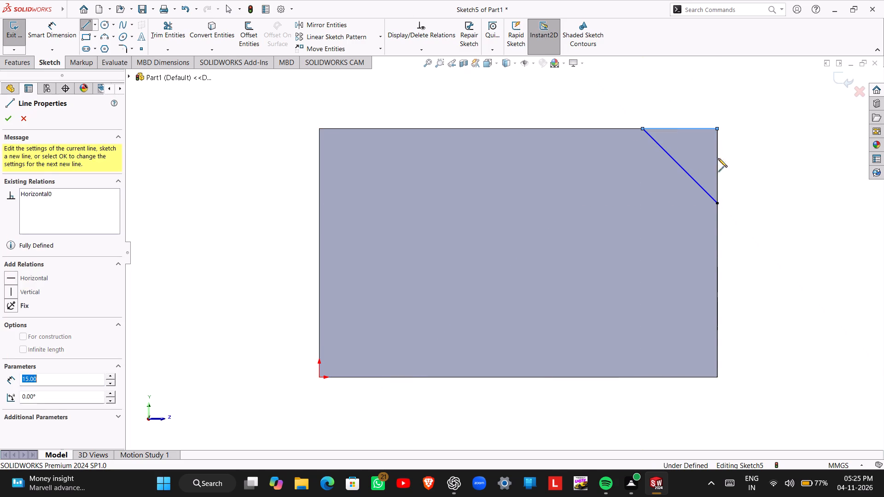
{"action": "left_click", "coordinate": [717, 204]}
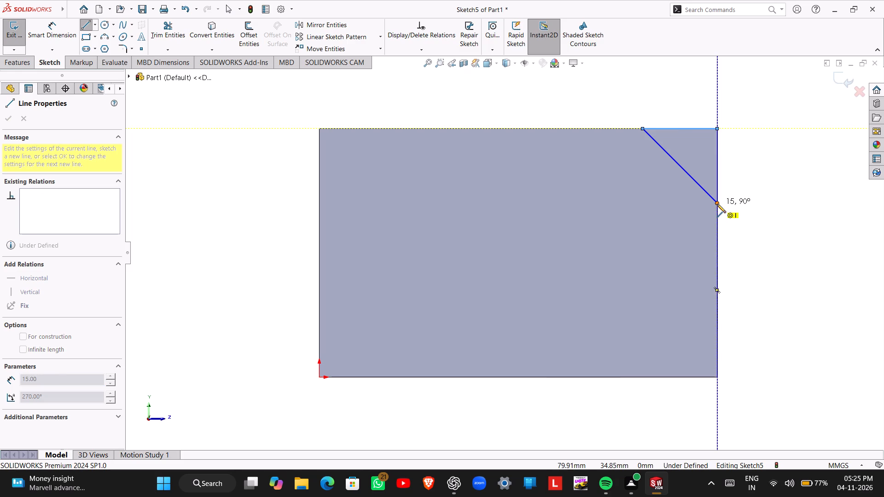
{"action": "key", "text": "Escape"}
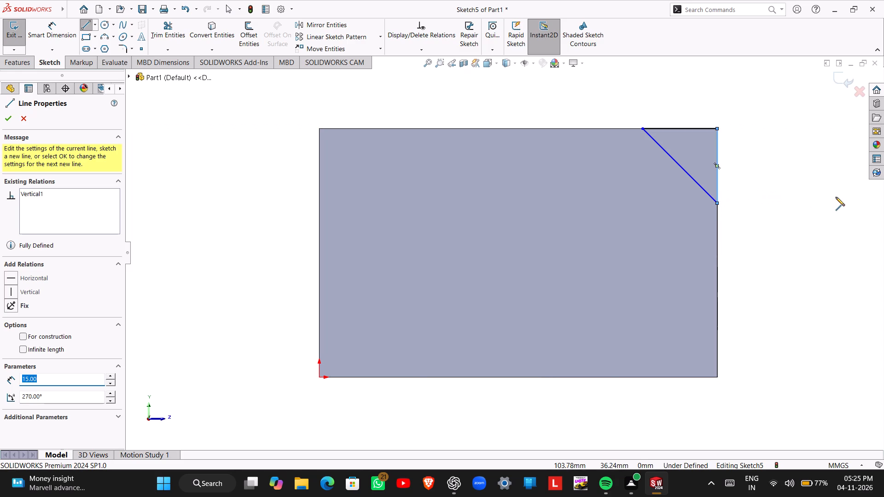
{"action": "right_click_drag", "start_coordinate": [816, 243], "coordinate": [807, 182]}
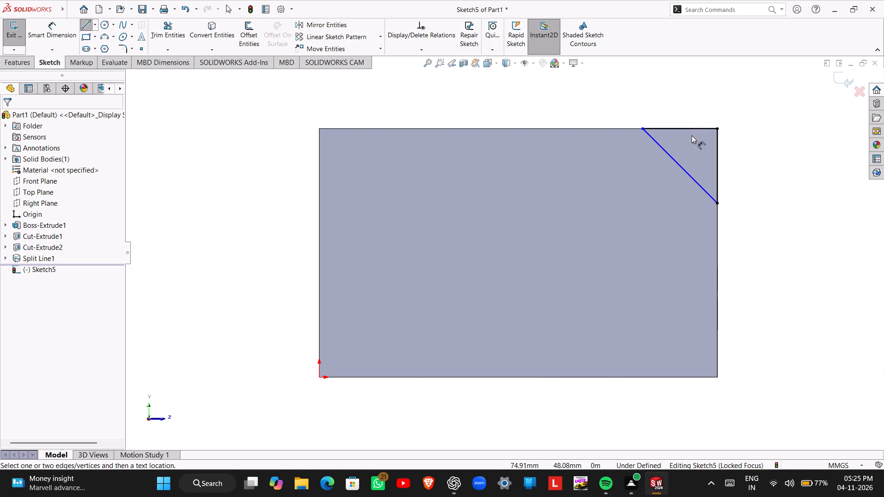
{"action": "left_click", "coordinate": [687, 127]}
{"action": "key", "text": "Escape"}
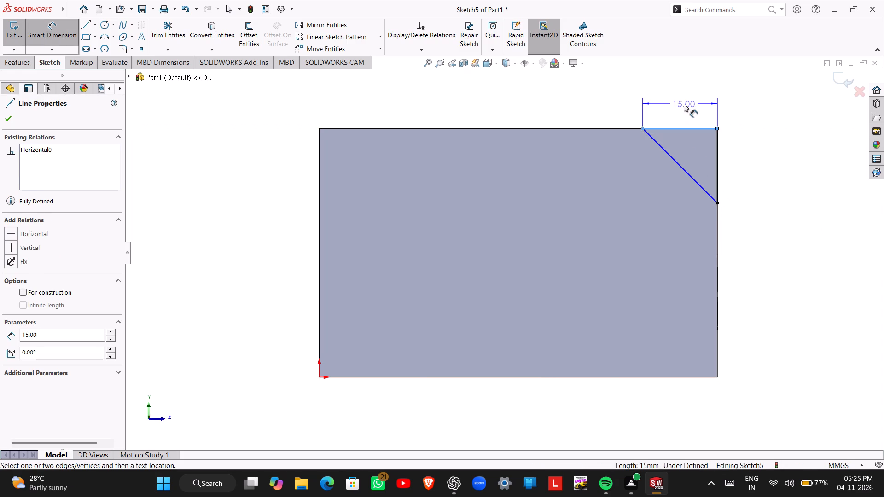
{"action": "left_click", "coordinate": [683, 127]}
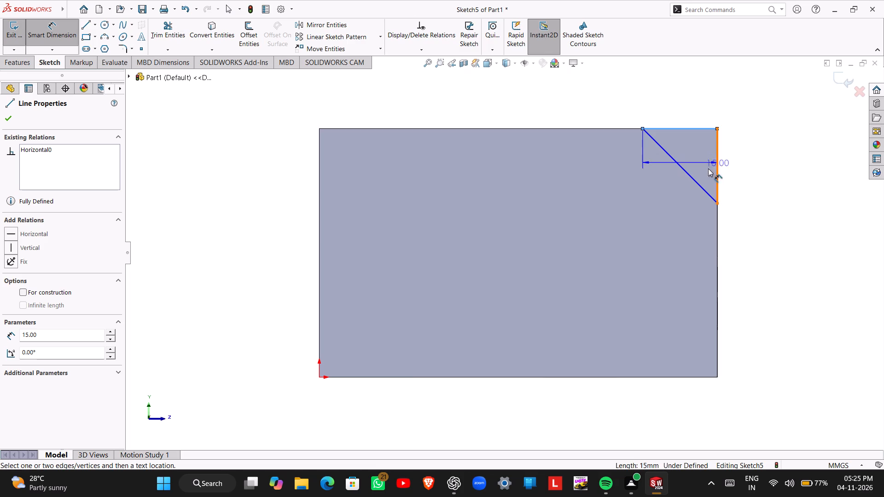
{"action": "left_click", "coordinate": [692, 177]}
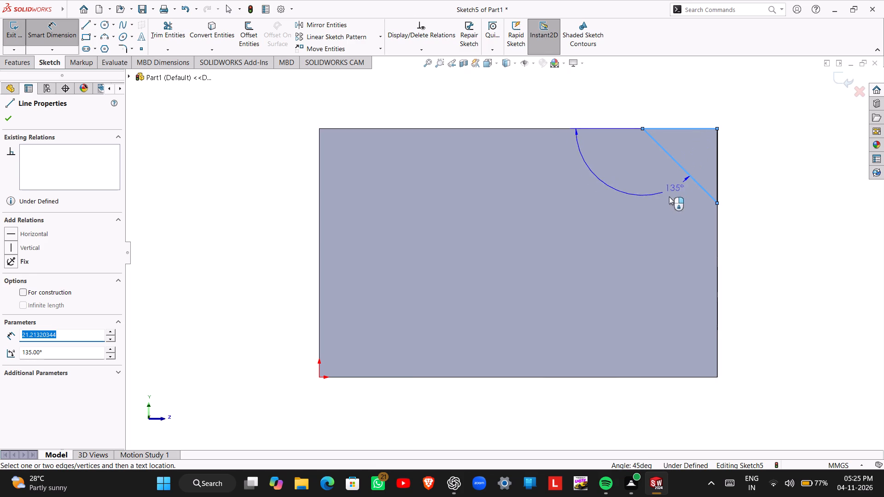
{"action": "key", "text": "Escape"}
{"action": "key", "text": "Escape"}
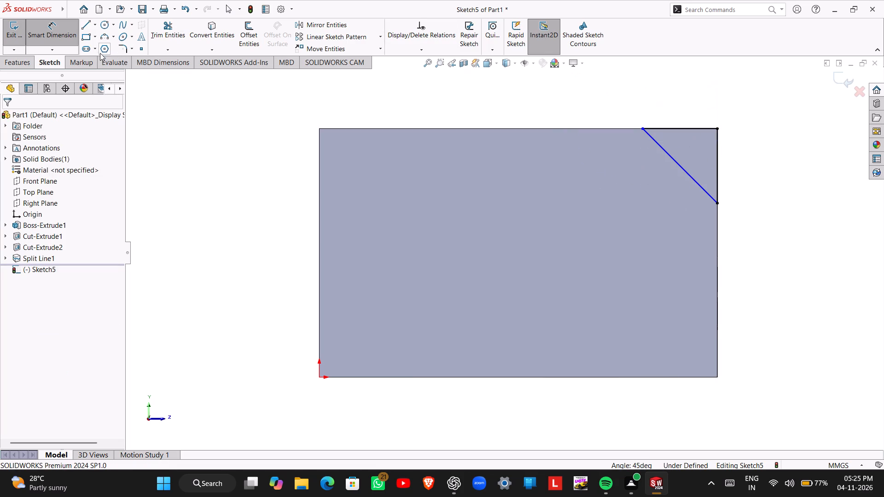
Cut-extrude the corner triangle 40 mm blind from the sketch plane, bevelling the block's upper edge above the hole.
{"action": "left_click", "coordinate": [25, 62]}
{"action": "left_click", "coordinate": [161, 41]}
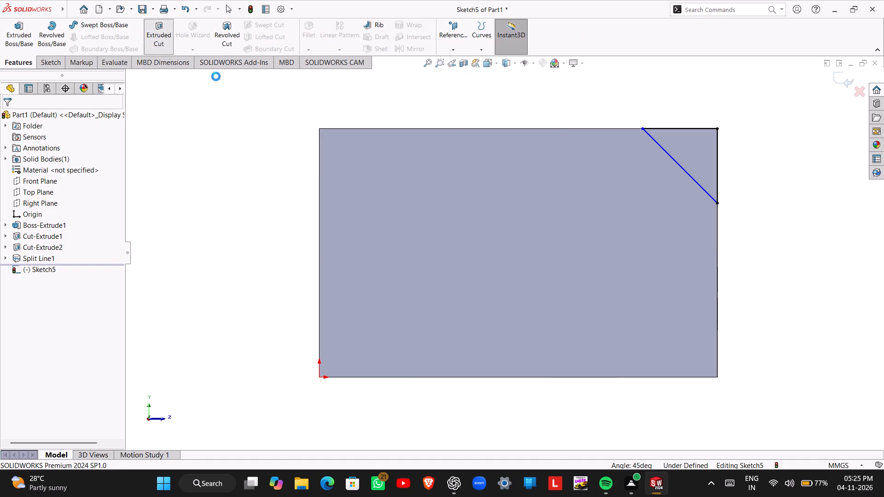
{"action": "middle_click_drag", "start_coordinate": [799, 193], "coordinate": [774, 193]}
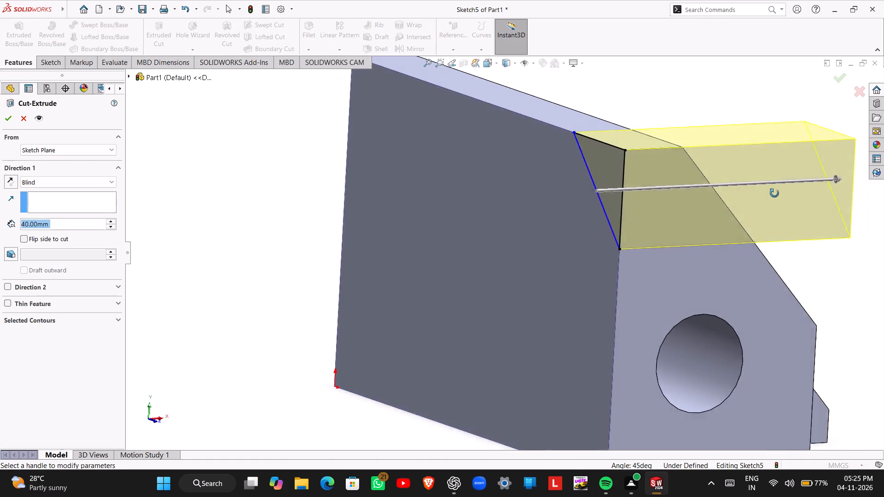
{"action": "middle_click_drag", "start_coordinate": [774, 193], "coordinate": [767, 196]}
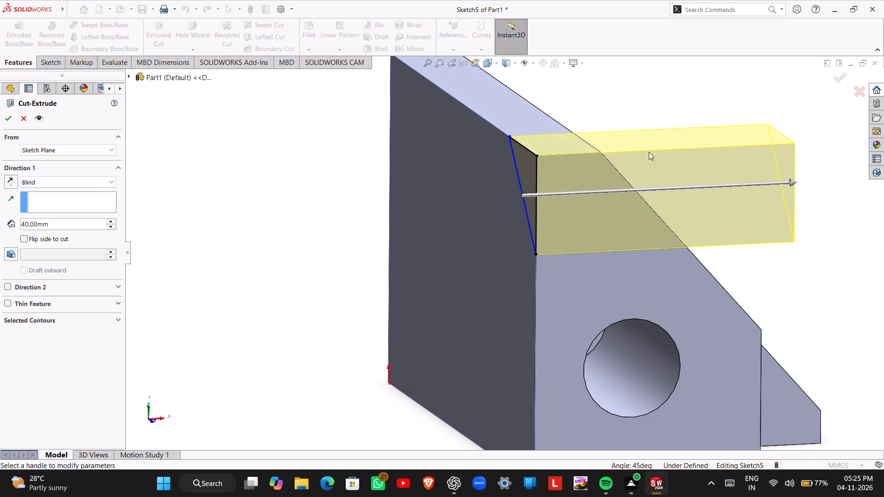
{"action": "left_click", "coordinate": [7, 114]}
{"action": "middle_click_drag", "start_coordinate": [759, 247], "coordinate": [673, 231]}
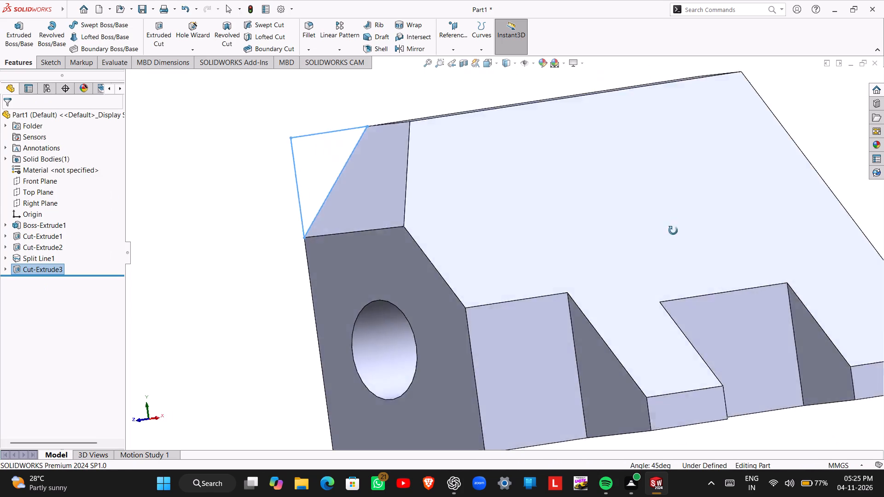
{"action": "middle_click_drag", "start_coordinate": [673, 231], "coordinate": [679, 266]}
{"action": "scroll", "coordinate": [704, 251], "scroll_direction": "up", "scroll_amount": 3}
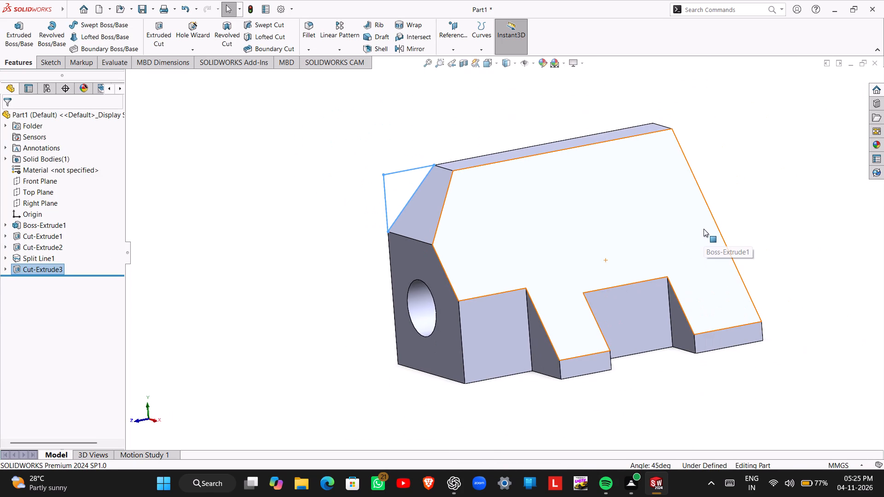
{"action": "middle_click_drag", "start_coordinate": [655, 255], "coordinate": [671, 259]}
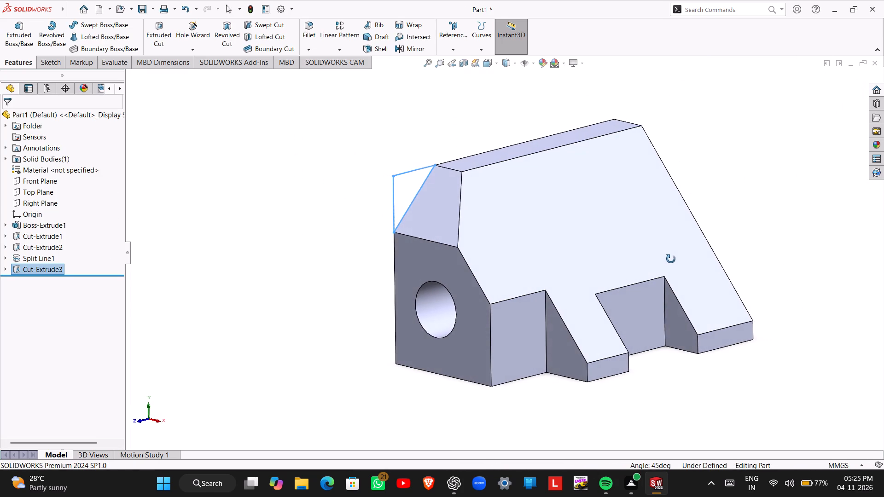
Save the part in the Documents folder as a SOLIDWORKS Part named Reinforced bracket.
{"action": "middle_click_drag", "start_coordinate": [671, 259], "coordinate": [670, 259]}
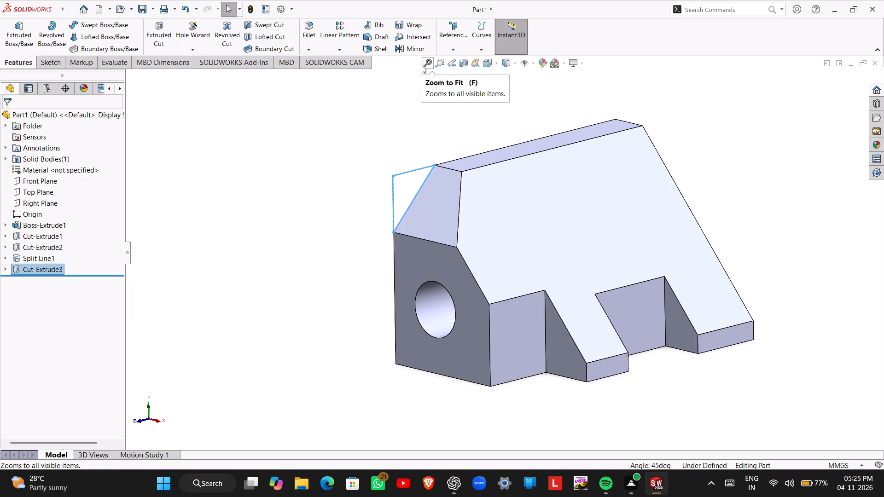
{"action": "left_click", "coordinate": [422, 65]}
{"action": "scroll", "coordinate": [543, 197], "scroll_direction": "up", "scroll_amount": 1}
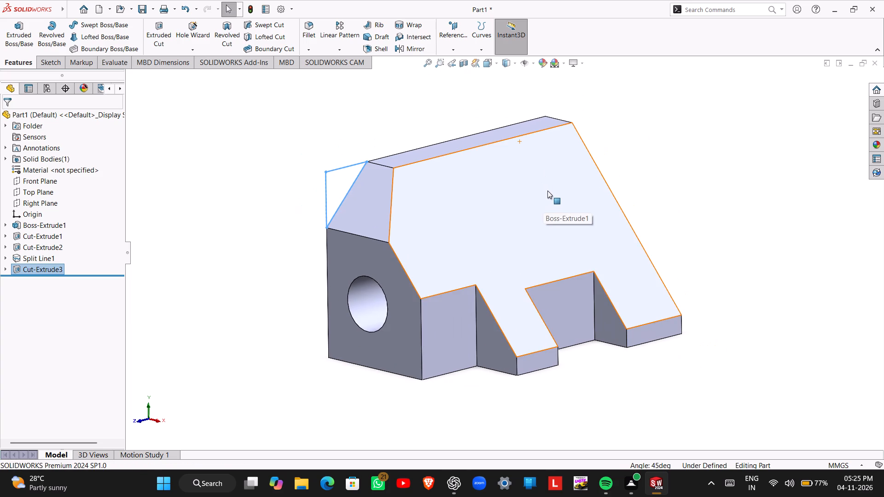
{"action": "left_click", "coordinate": [142, 8]}
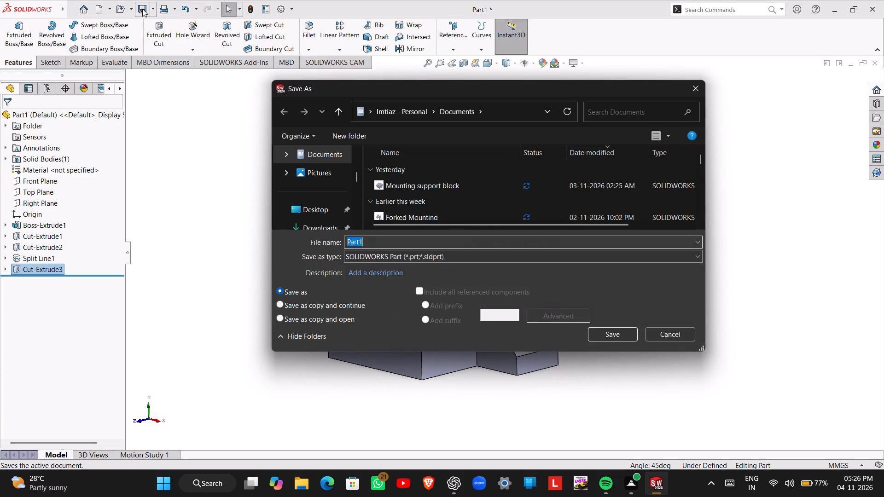
{"action": "type", "text": "Re"}
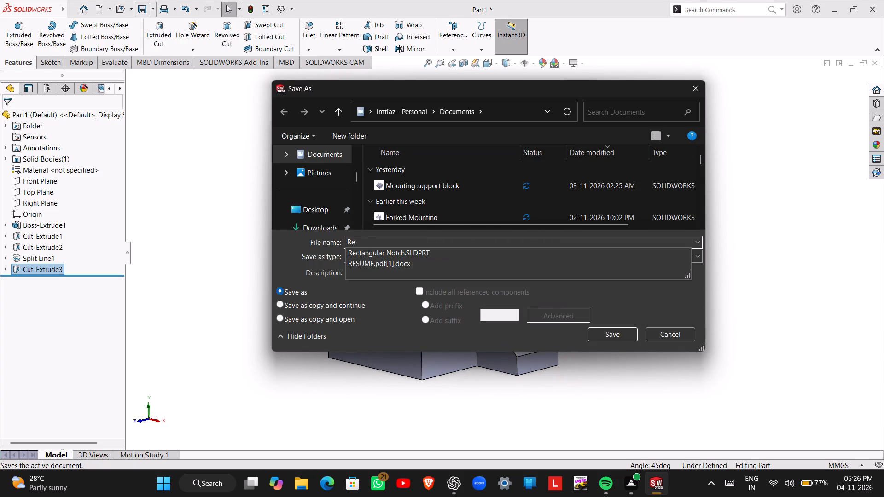
{"action": "type", "text": "inforced bra"}
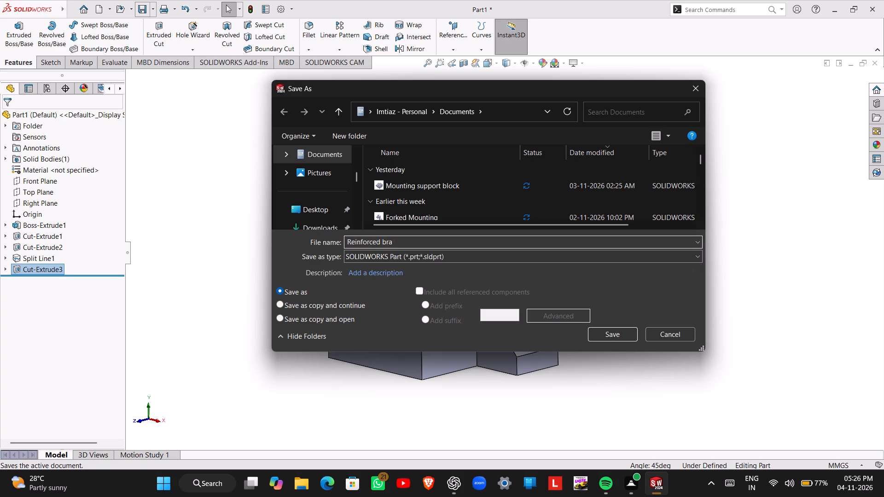
{"action": "key", "text": "c"}
{"action": "type", "text": "ket"}
{"action": "key", "text": "space"}
{"action": "key", "text": "Return"}
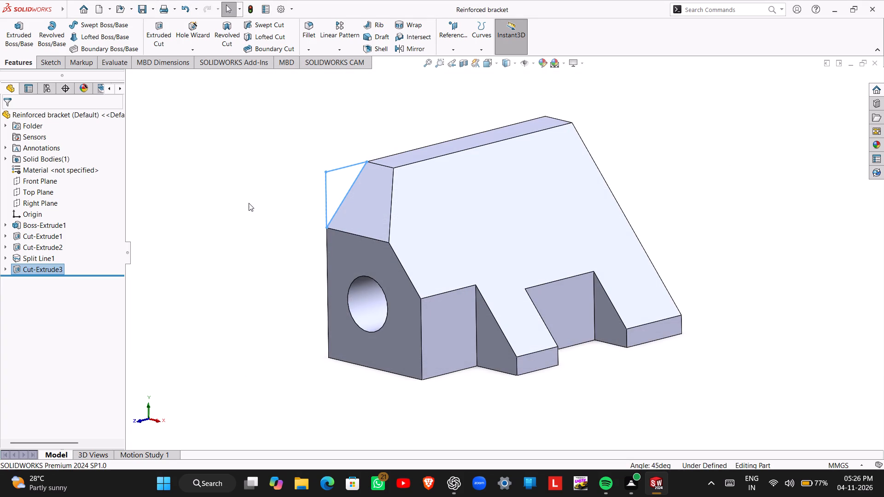
{"action": "left_click", "coordinate": [248, 203]}
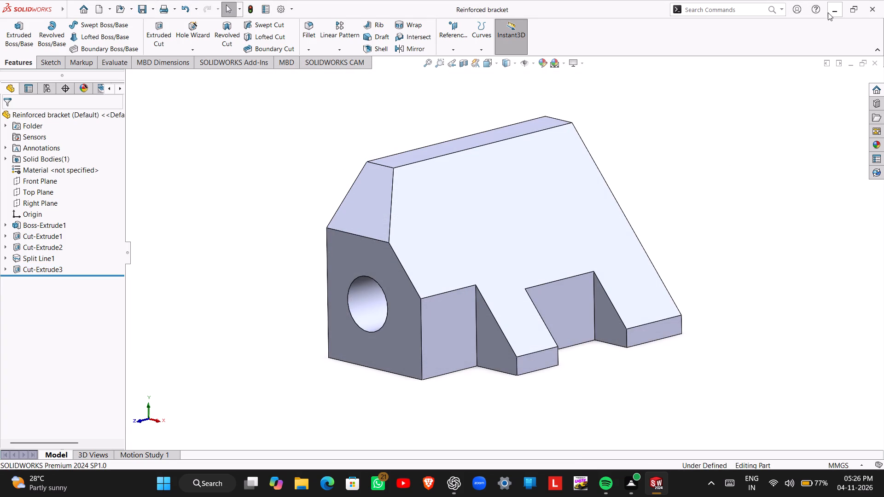